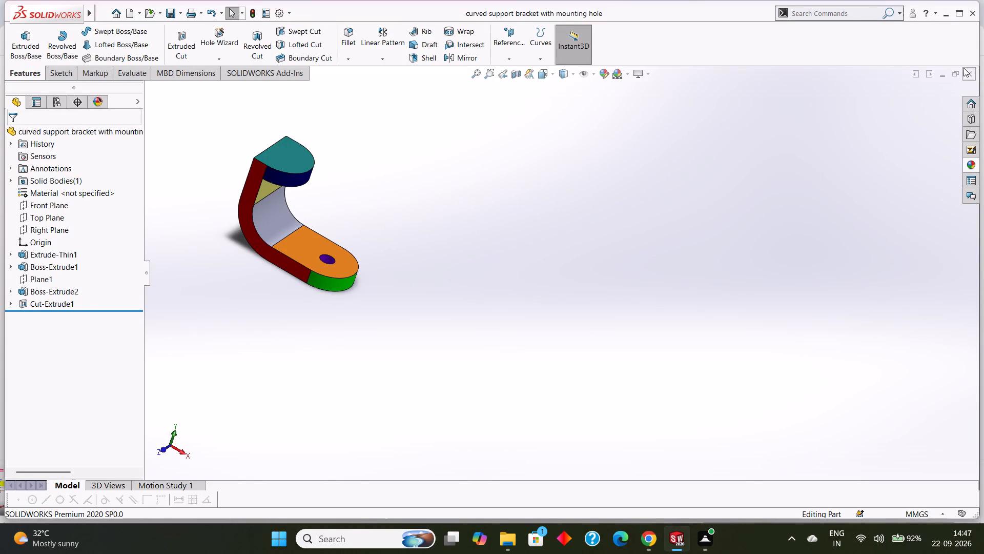
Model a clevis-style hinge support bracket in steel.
Close the curved support bracket file and create a new part document.
left_click(968, 72)
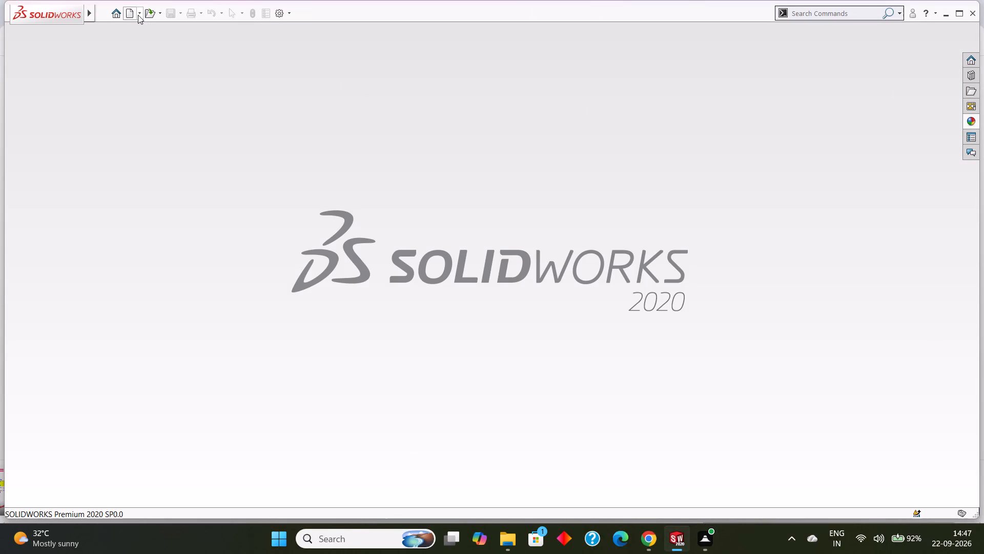
left_click(138, 15)
left_click(137, 26)
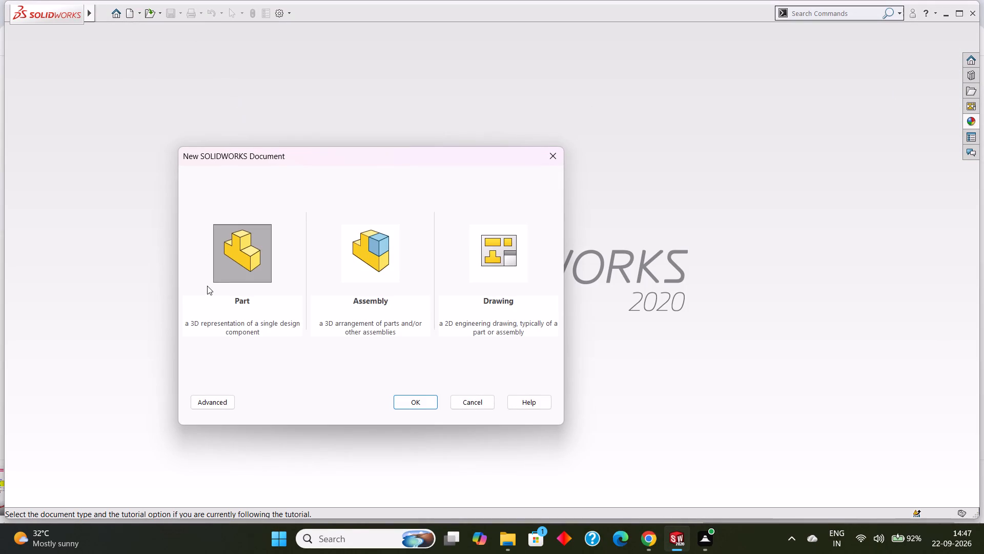
left_click(240, 261)
left_click(416, 399)
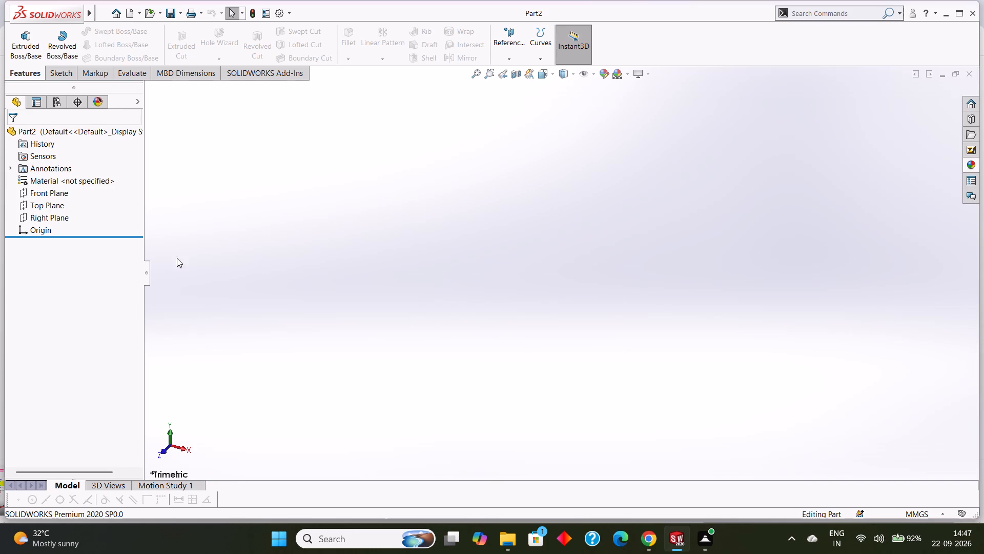
Sketch a closed rectangle of lines on the Front Plane starting at the origin, 70 mm wide and 30 mm high.
left_click(53, 195)
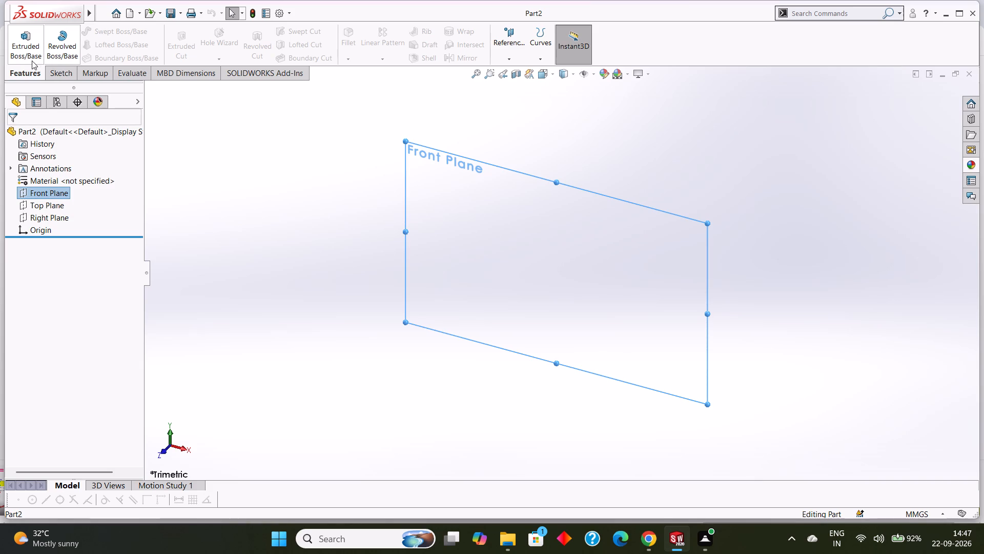
left_click(59, 74)
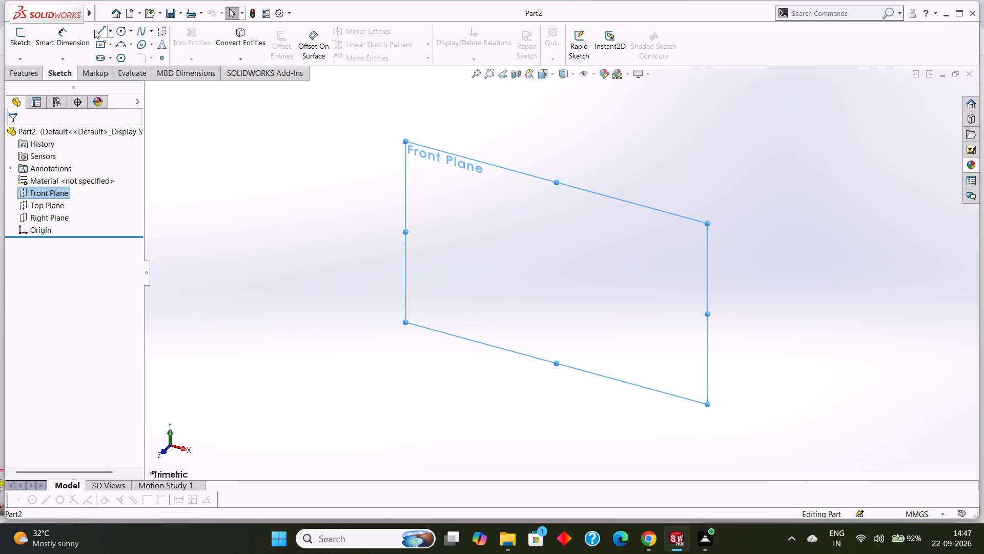
left_click(94, 30)
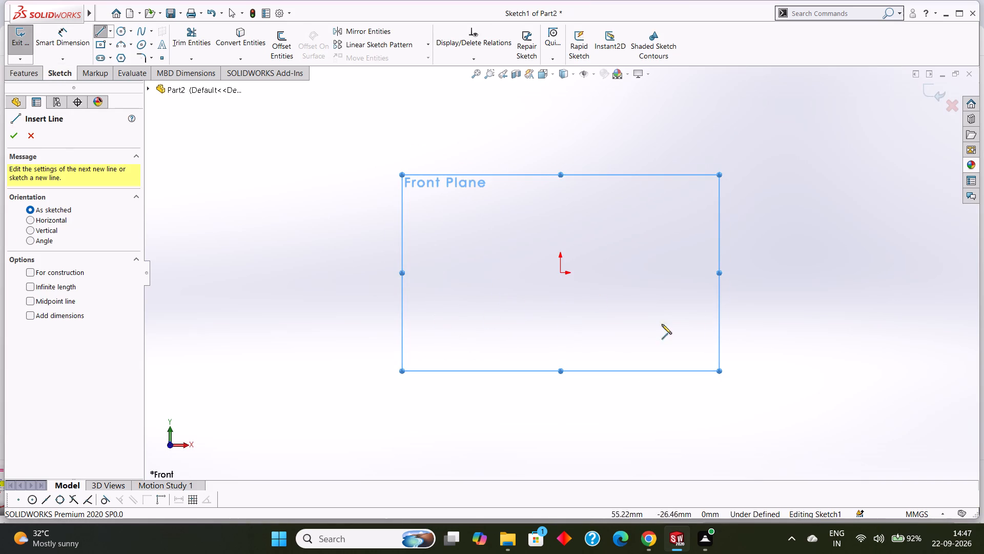
left_click(560, 275)
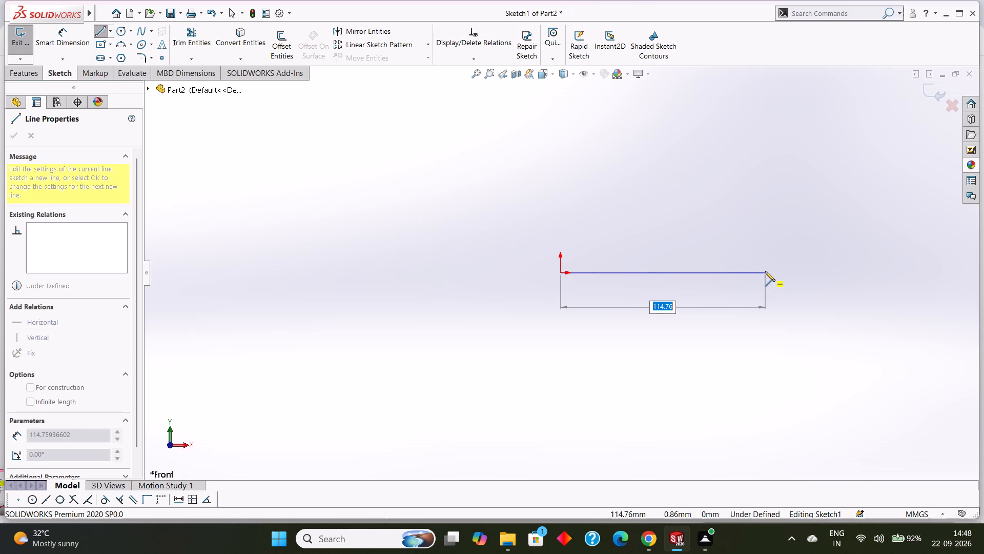
type("70")
key("Return")
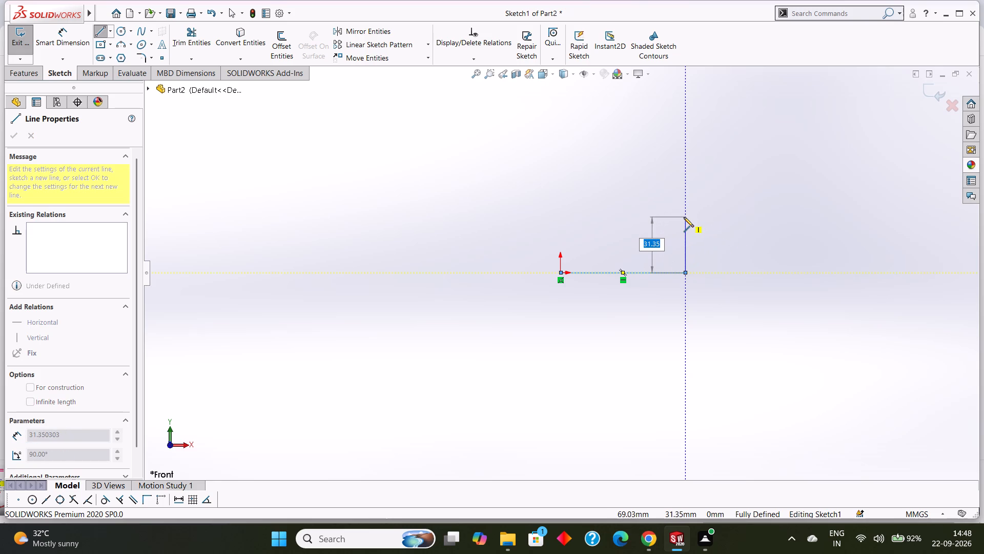
type("30")
key("Return")
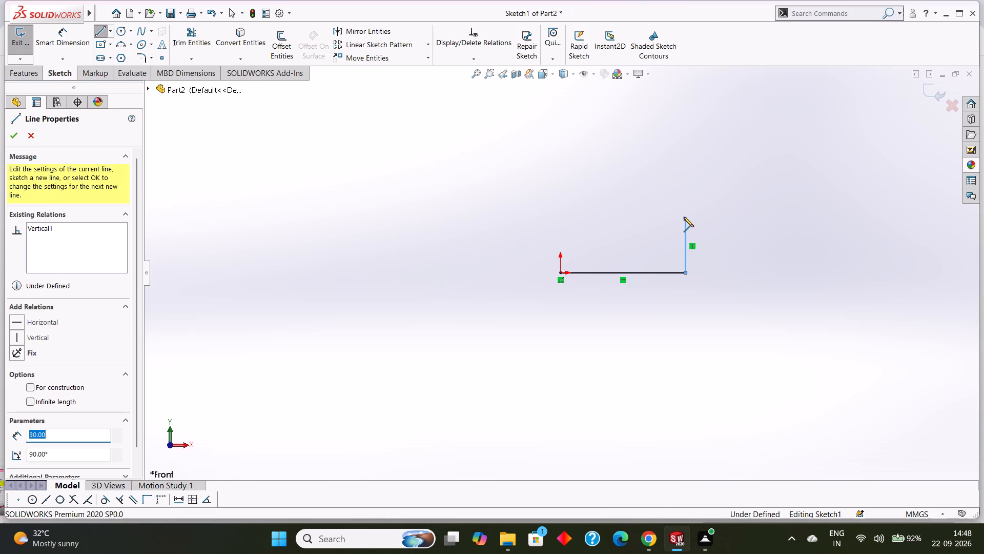
left_click(562, 219)
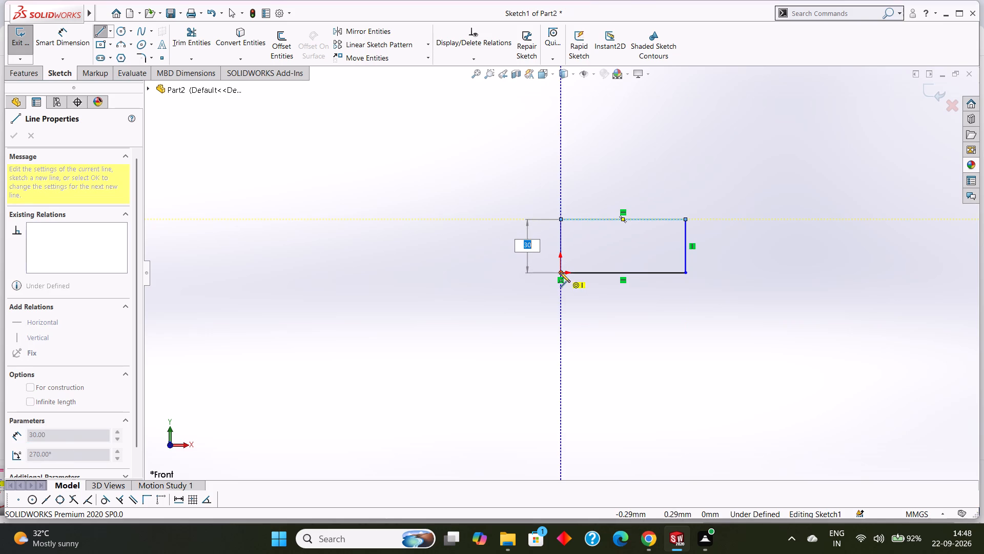
left_click(560, 272)
right_click(459, 273)
left_click(484, 281)
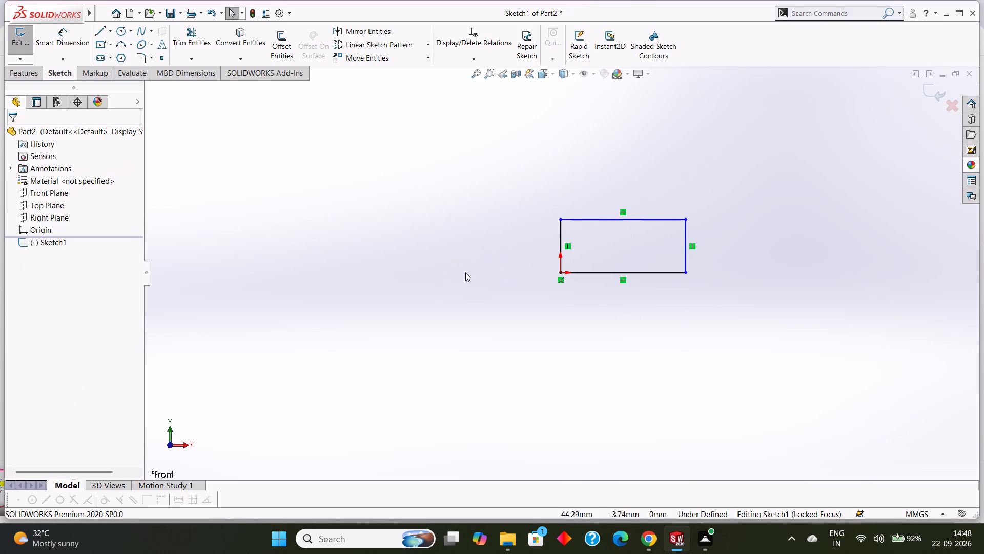
Extrude the rectangle sketch as a blind boss with a depth of 20 mm.
left_click(31, 73)
left_click(17, 49)
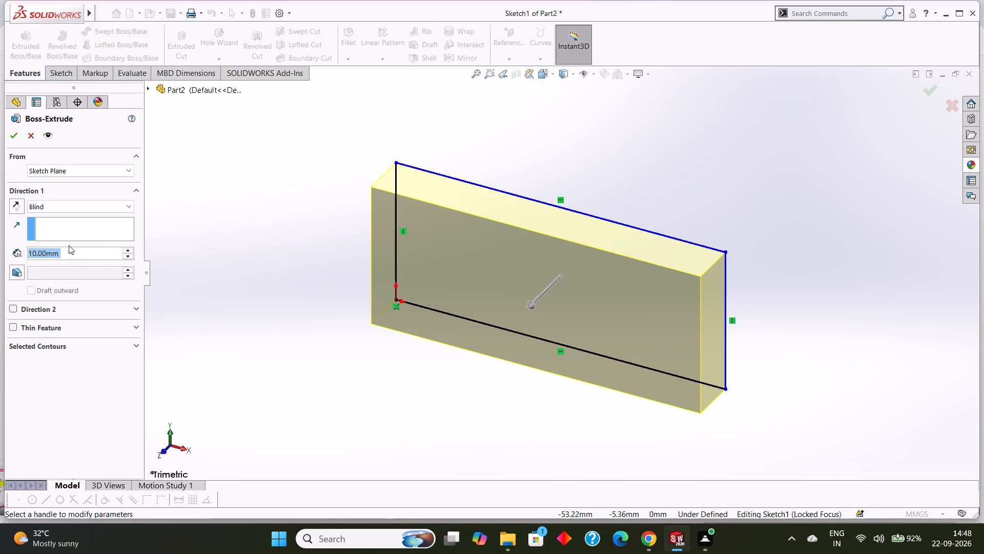
type("20")
key("Return")
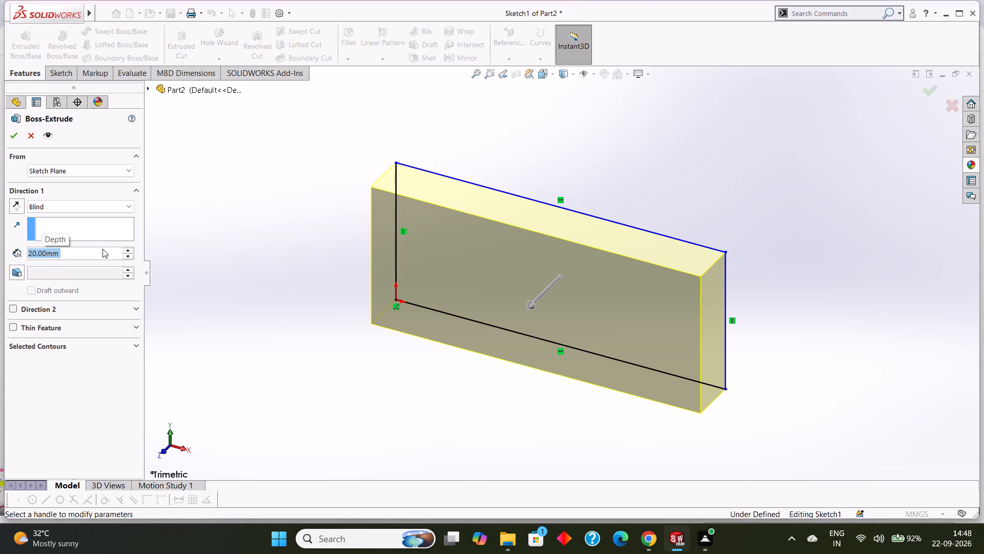
left_click(10, 138)
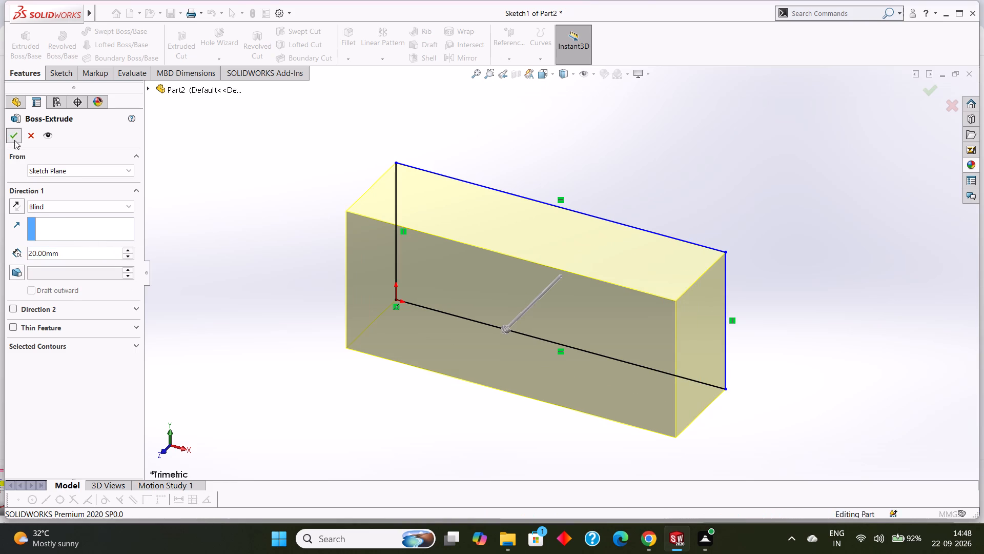
left_click(224, 357)
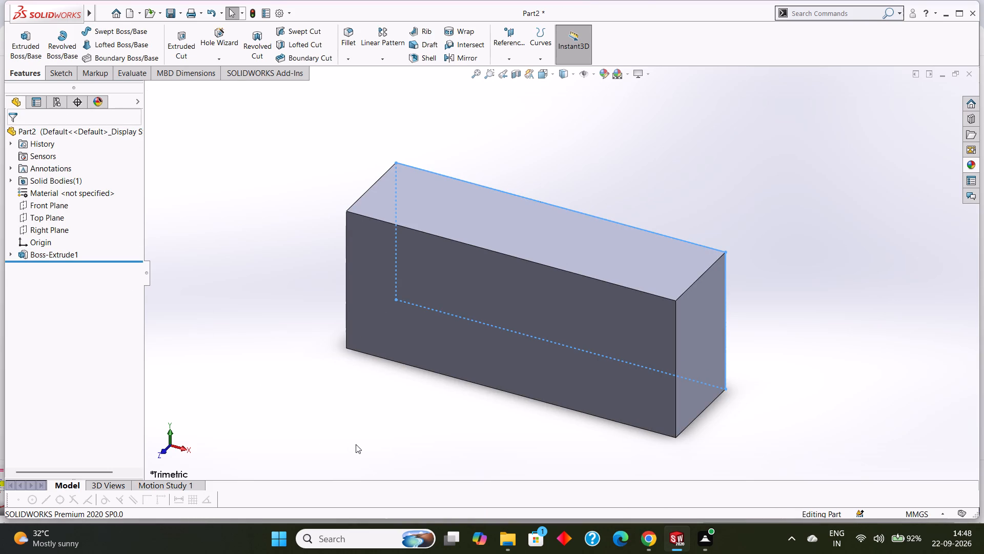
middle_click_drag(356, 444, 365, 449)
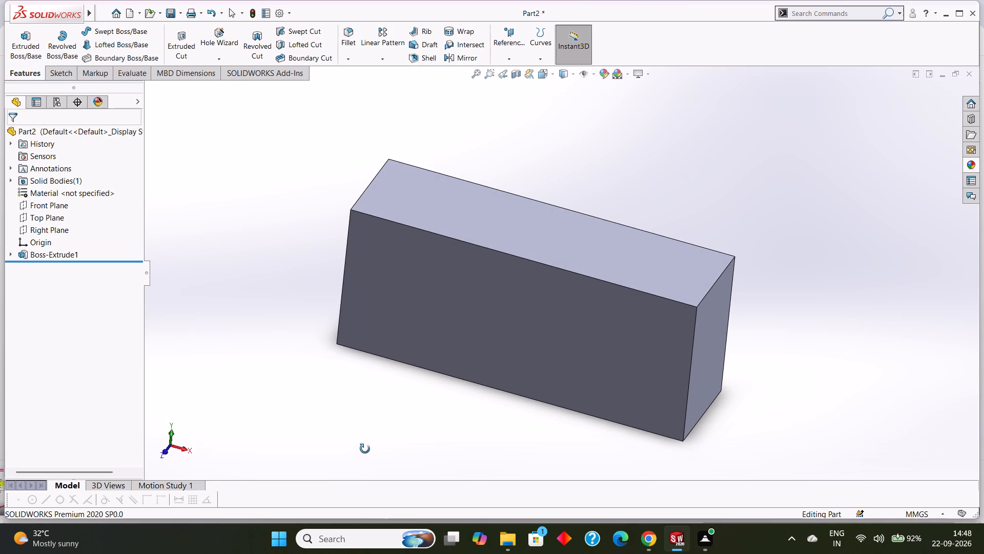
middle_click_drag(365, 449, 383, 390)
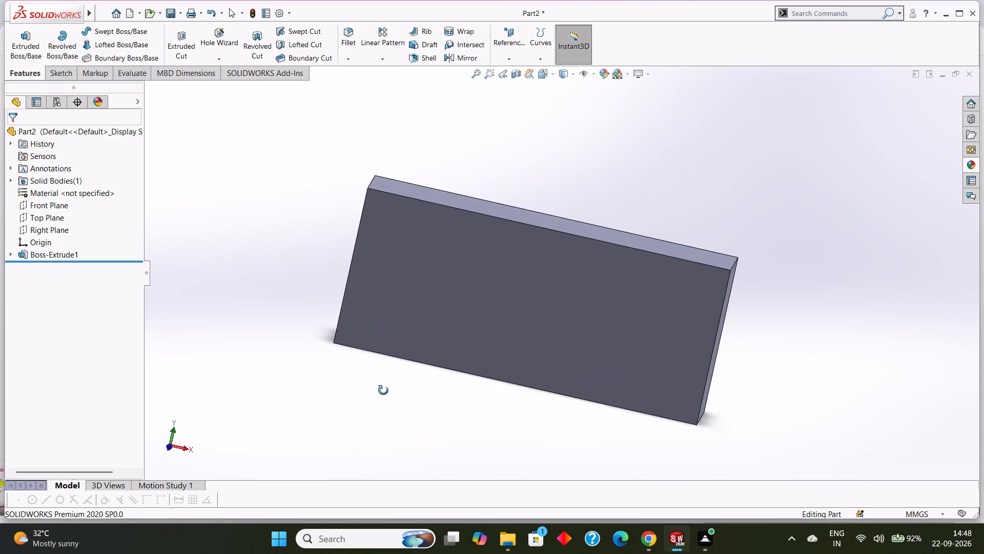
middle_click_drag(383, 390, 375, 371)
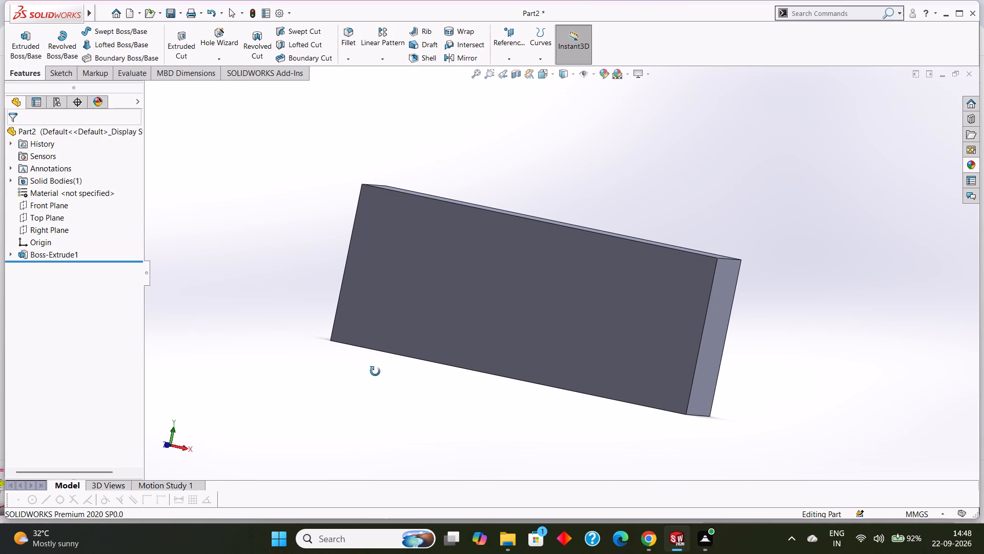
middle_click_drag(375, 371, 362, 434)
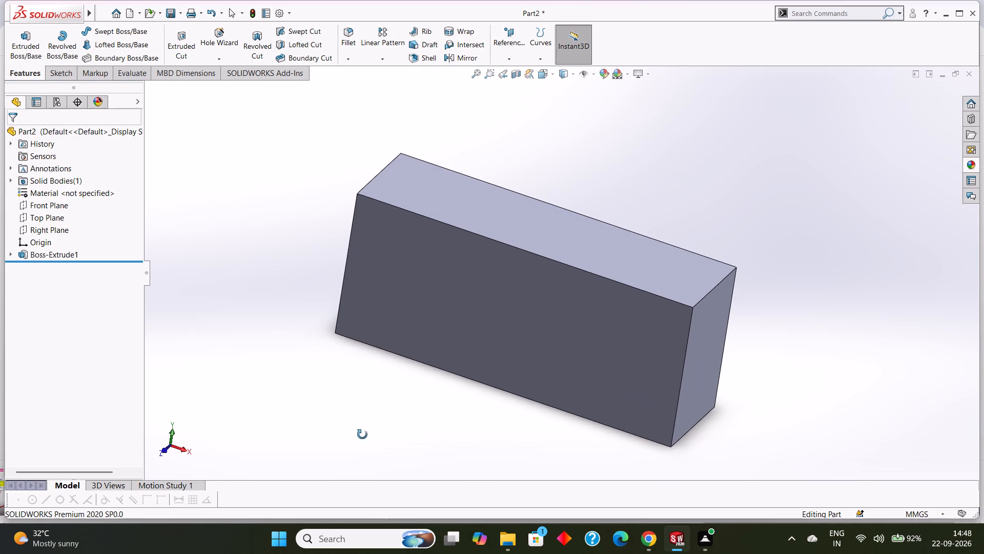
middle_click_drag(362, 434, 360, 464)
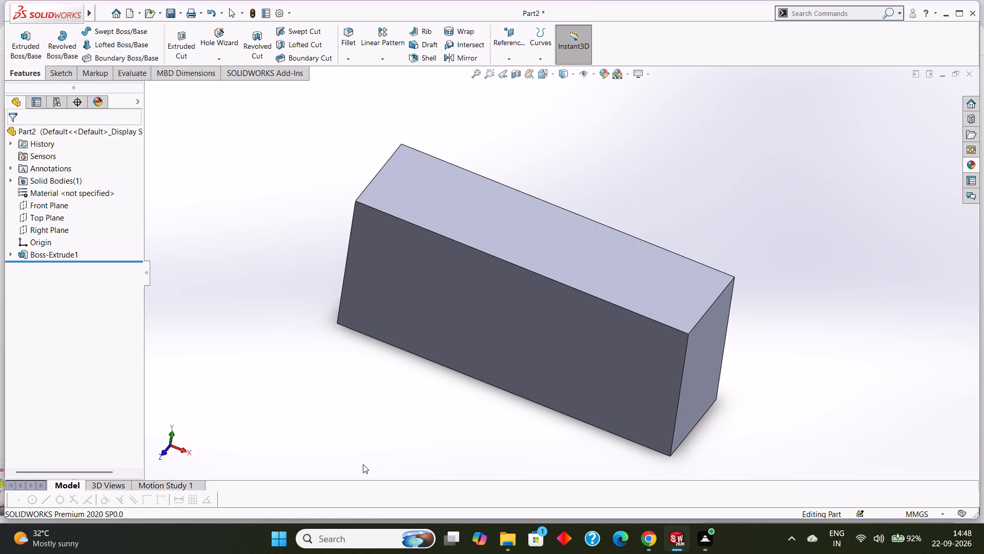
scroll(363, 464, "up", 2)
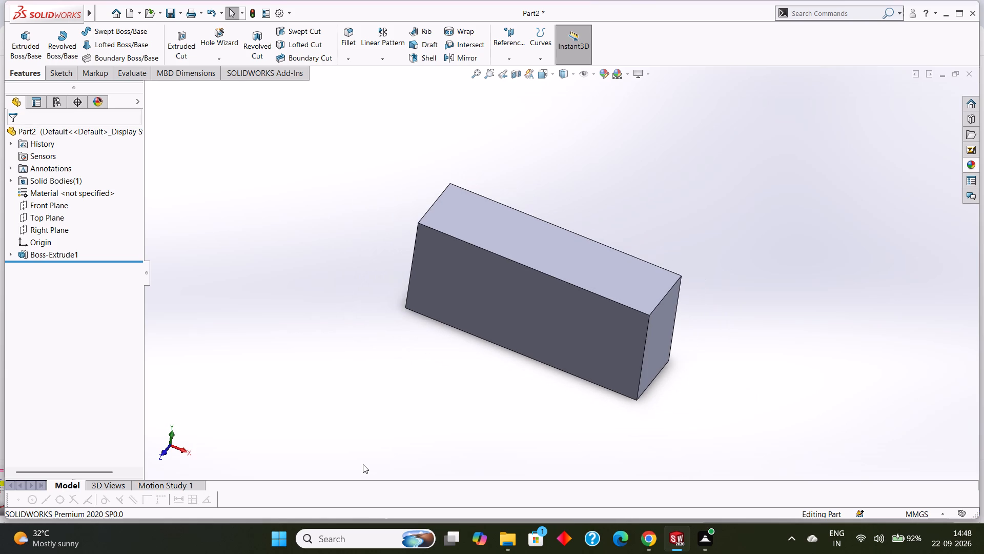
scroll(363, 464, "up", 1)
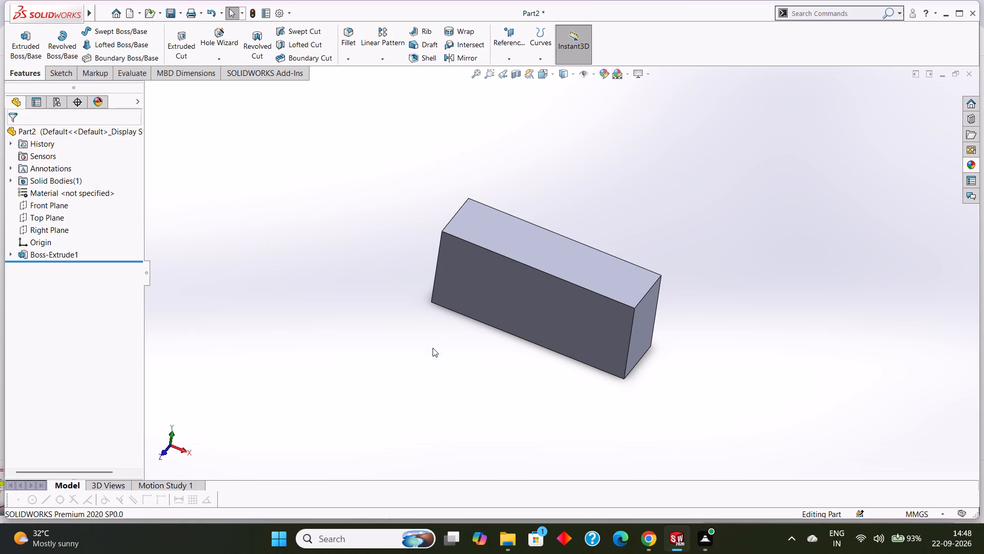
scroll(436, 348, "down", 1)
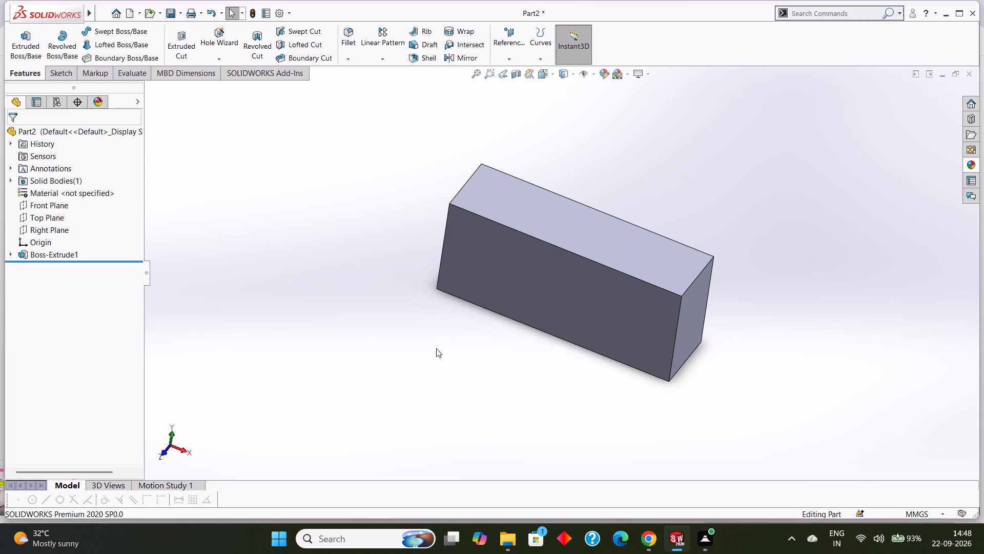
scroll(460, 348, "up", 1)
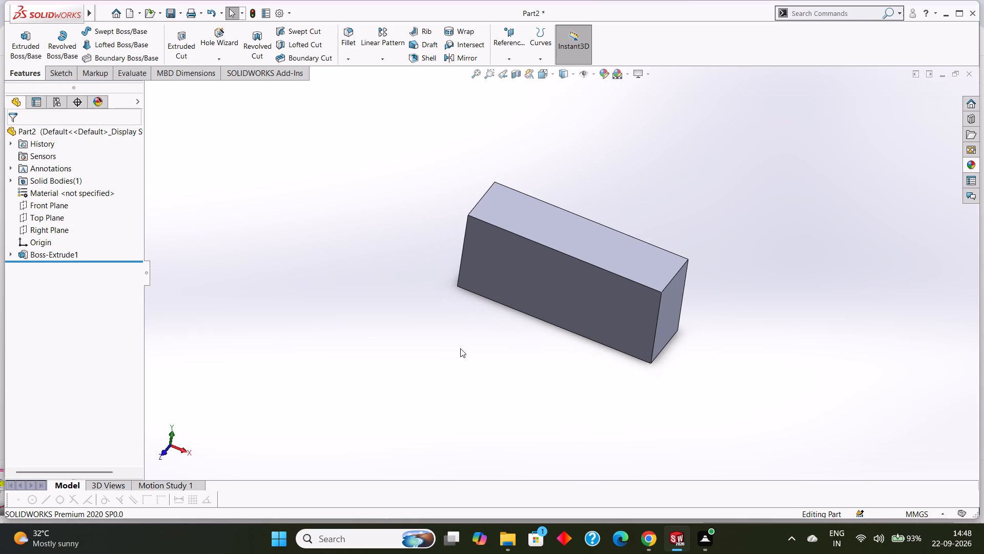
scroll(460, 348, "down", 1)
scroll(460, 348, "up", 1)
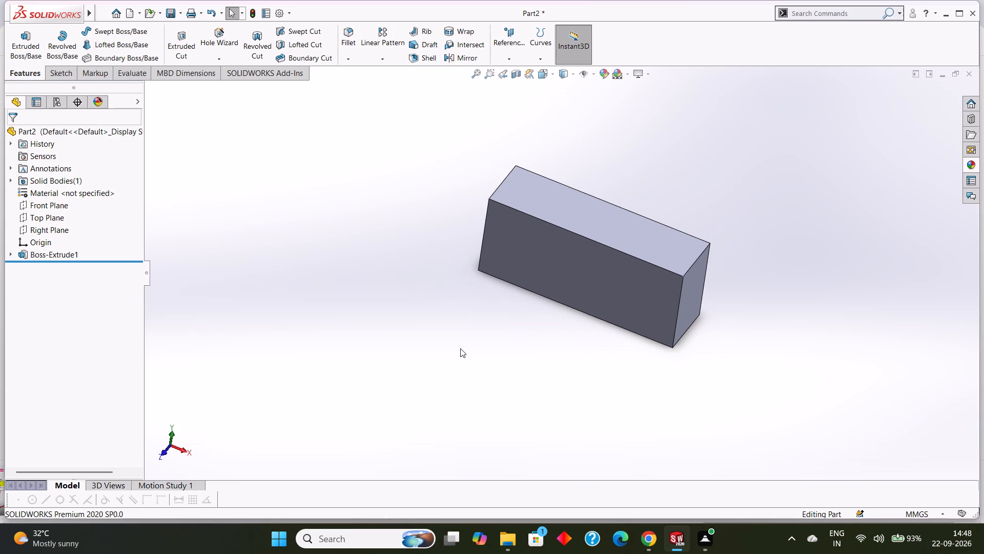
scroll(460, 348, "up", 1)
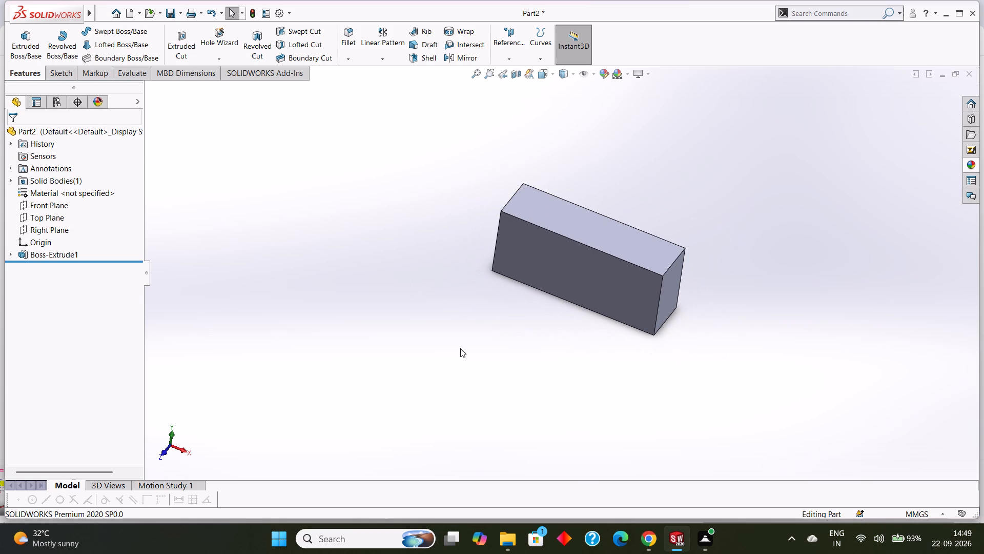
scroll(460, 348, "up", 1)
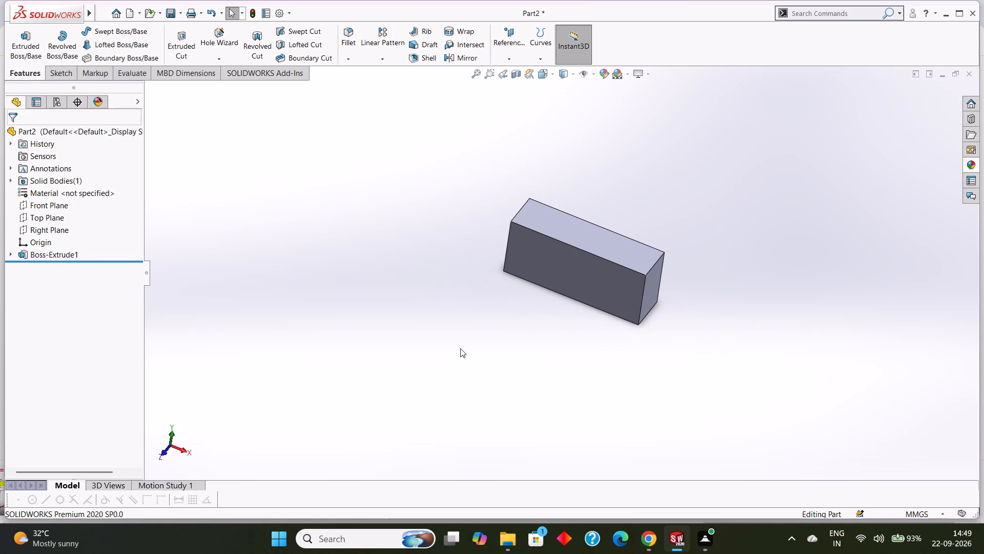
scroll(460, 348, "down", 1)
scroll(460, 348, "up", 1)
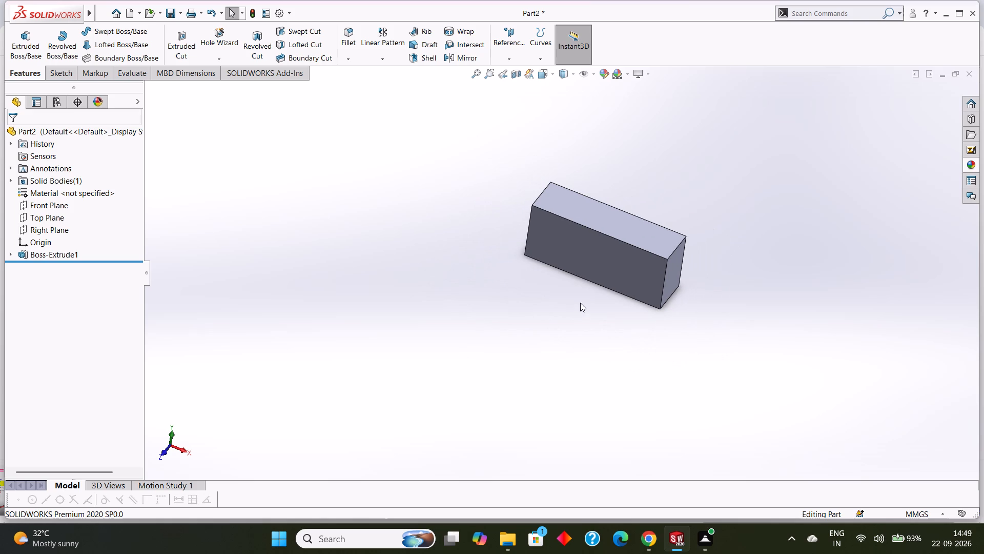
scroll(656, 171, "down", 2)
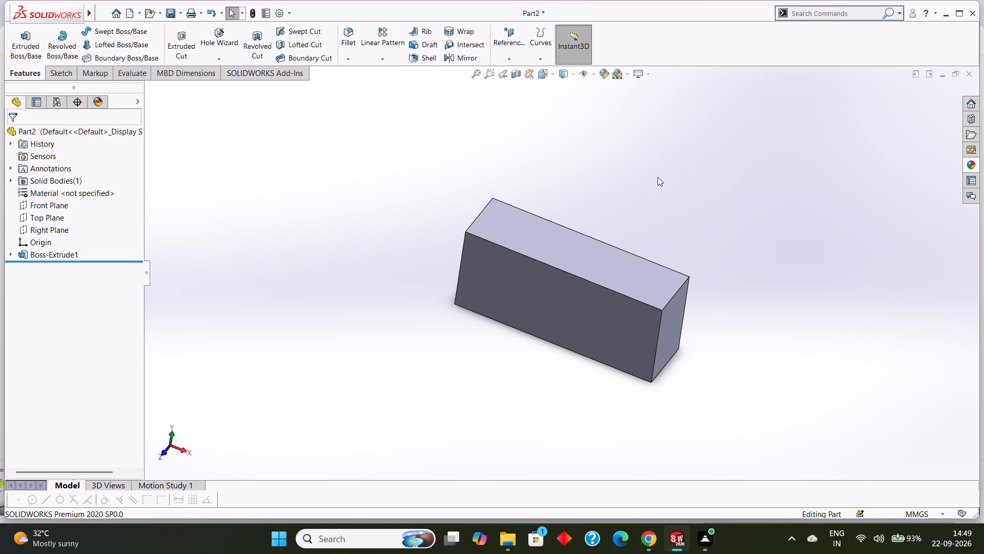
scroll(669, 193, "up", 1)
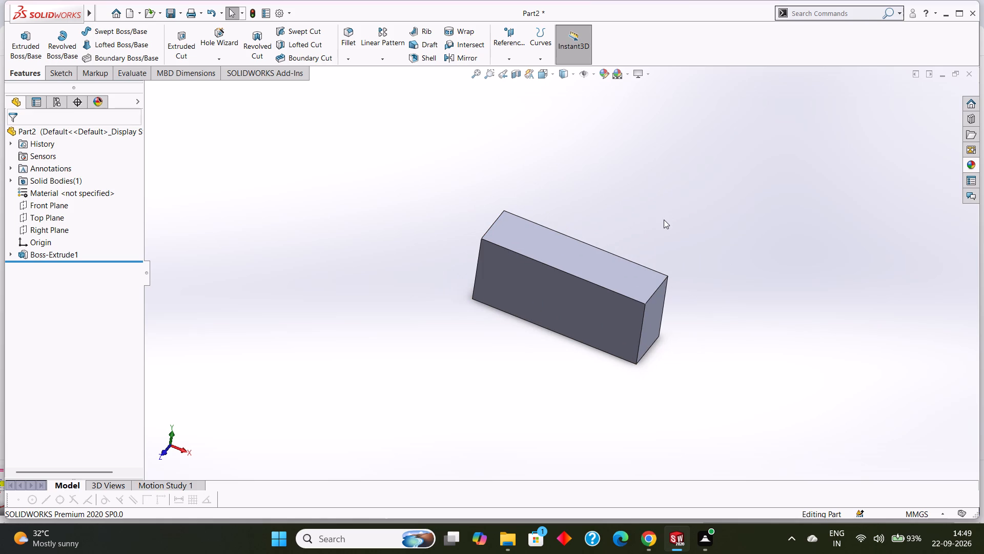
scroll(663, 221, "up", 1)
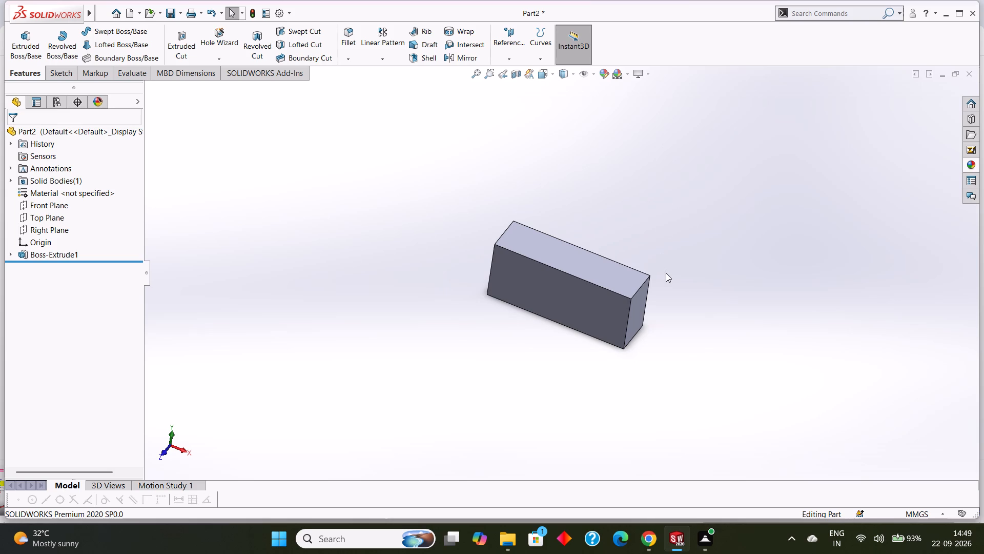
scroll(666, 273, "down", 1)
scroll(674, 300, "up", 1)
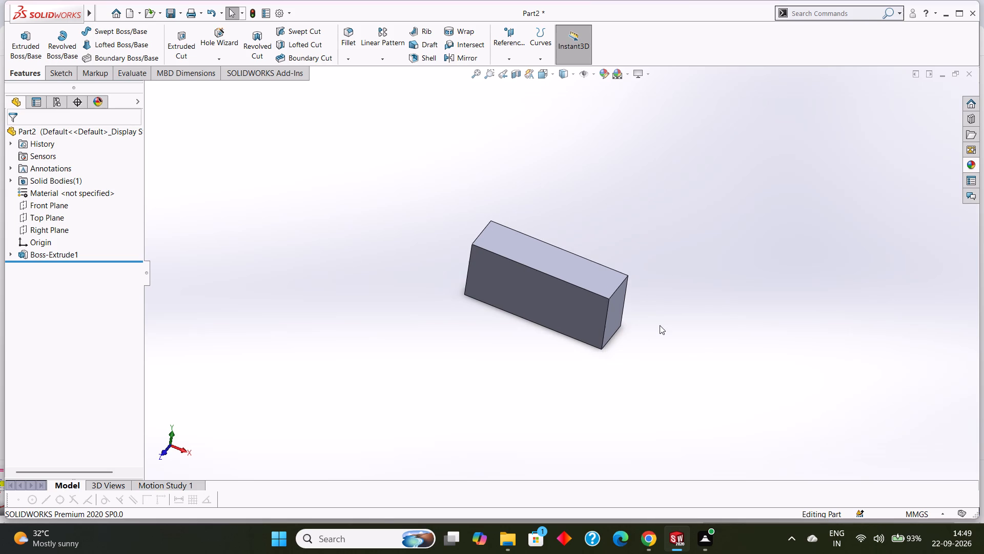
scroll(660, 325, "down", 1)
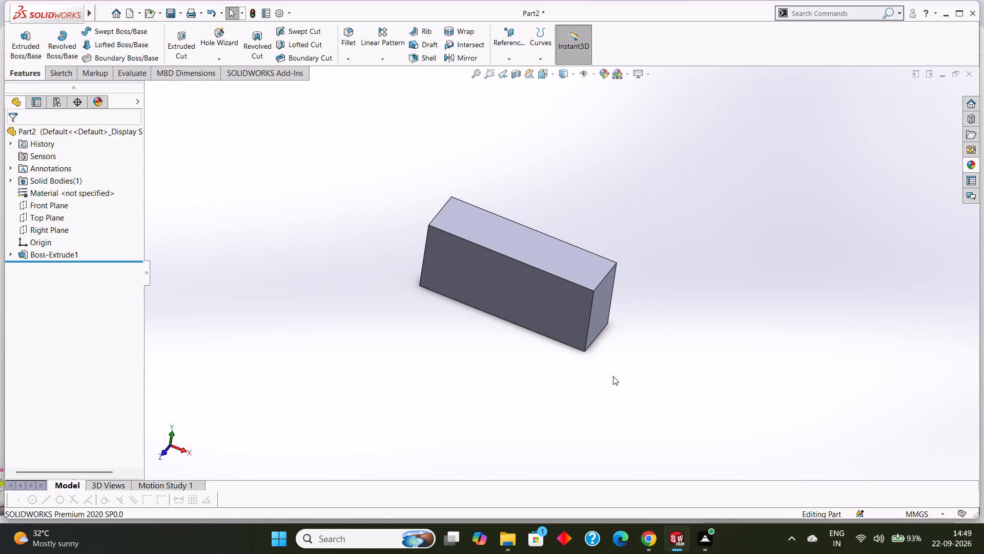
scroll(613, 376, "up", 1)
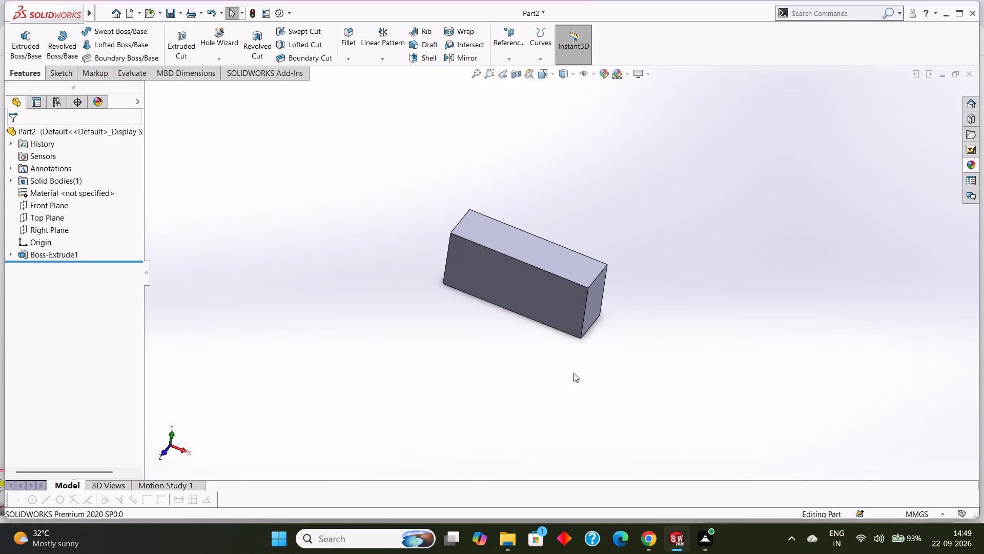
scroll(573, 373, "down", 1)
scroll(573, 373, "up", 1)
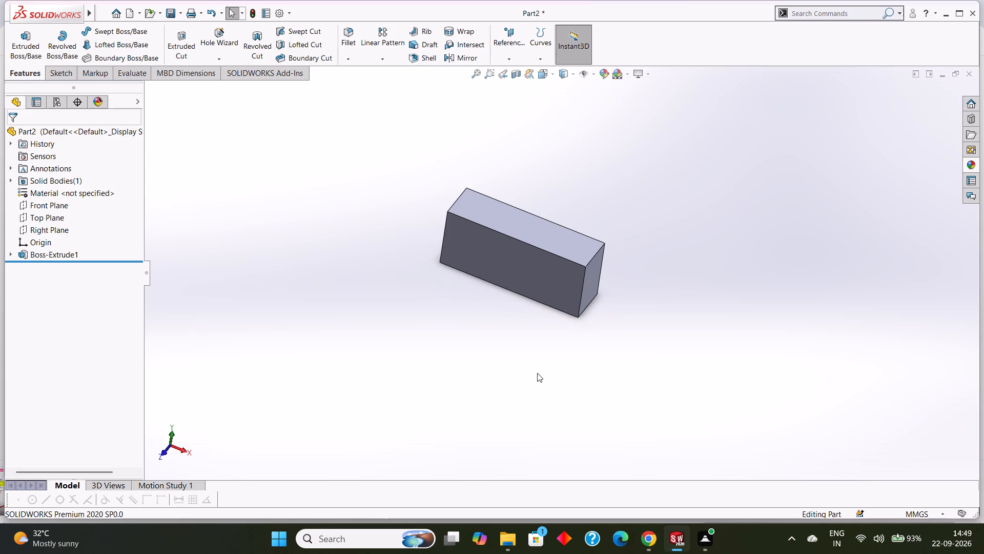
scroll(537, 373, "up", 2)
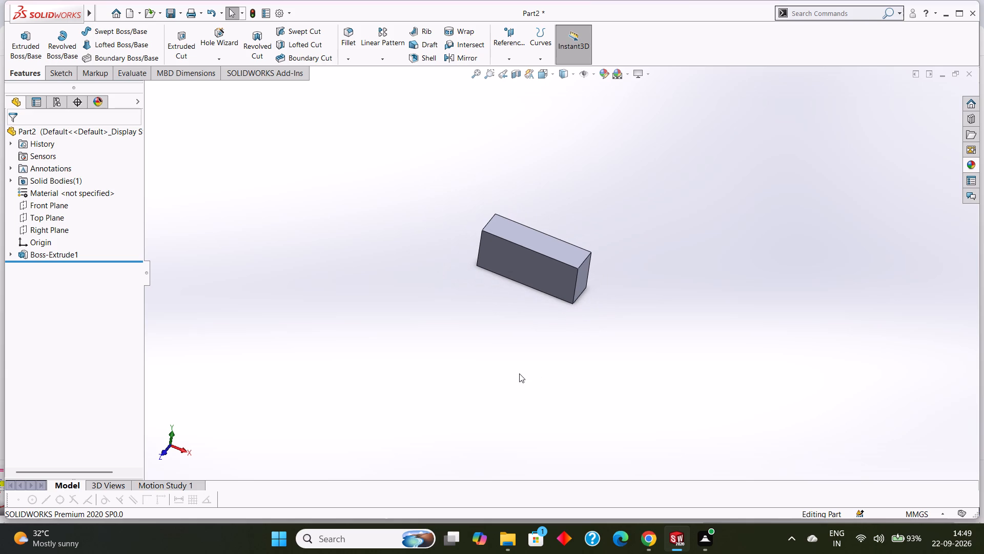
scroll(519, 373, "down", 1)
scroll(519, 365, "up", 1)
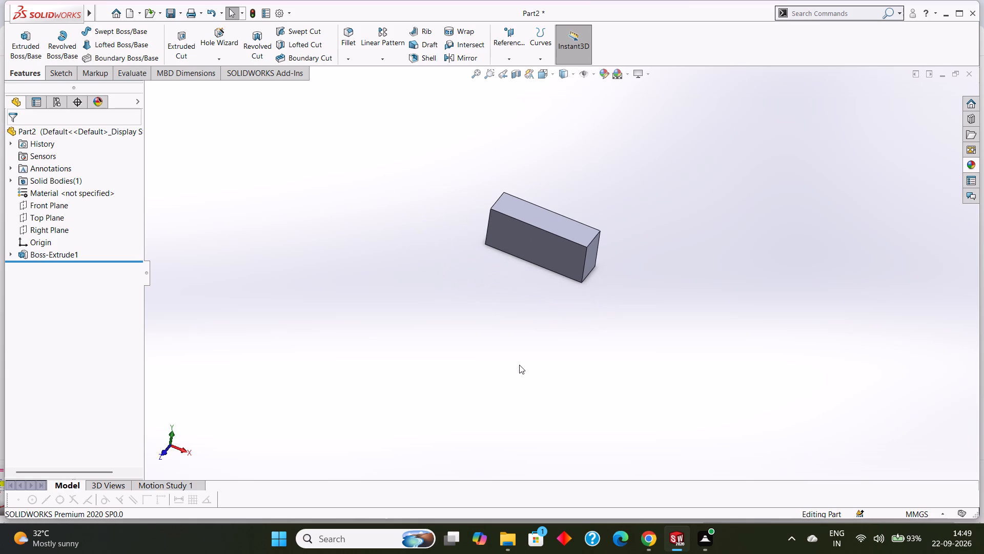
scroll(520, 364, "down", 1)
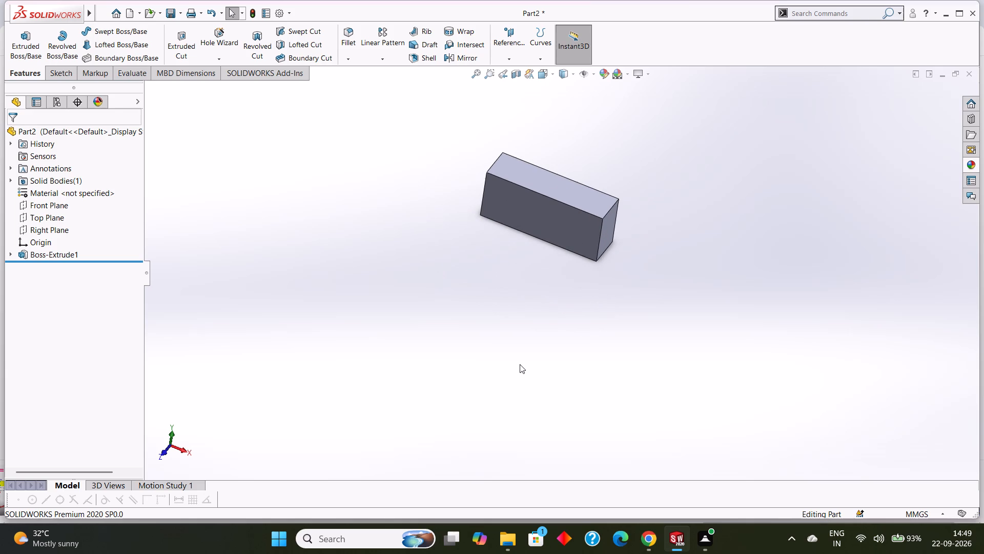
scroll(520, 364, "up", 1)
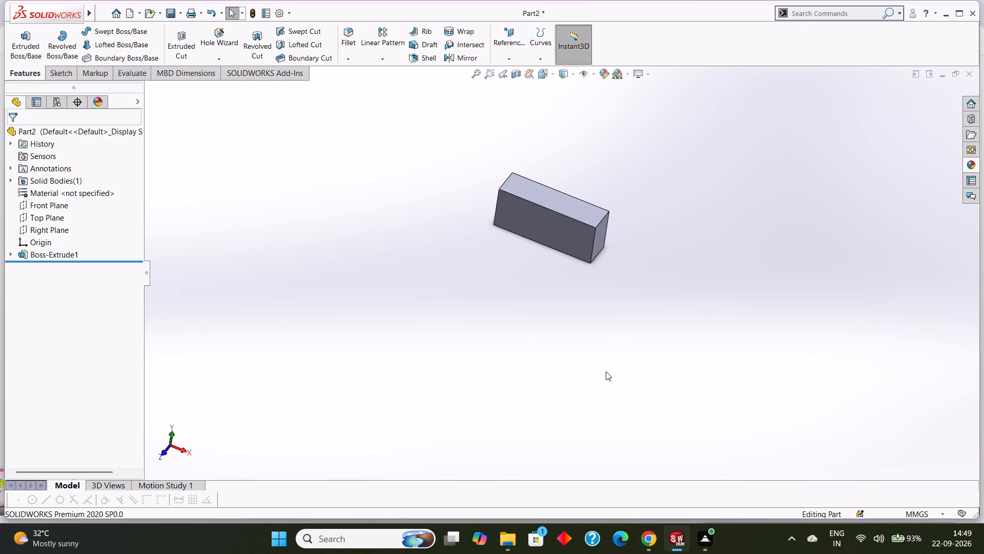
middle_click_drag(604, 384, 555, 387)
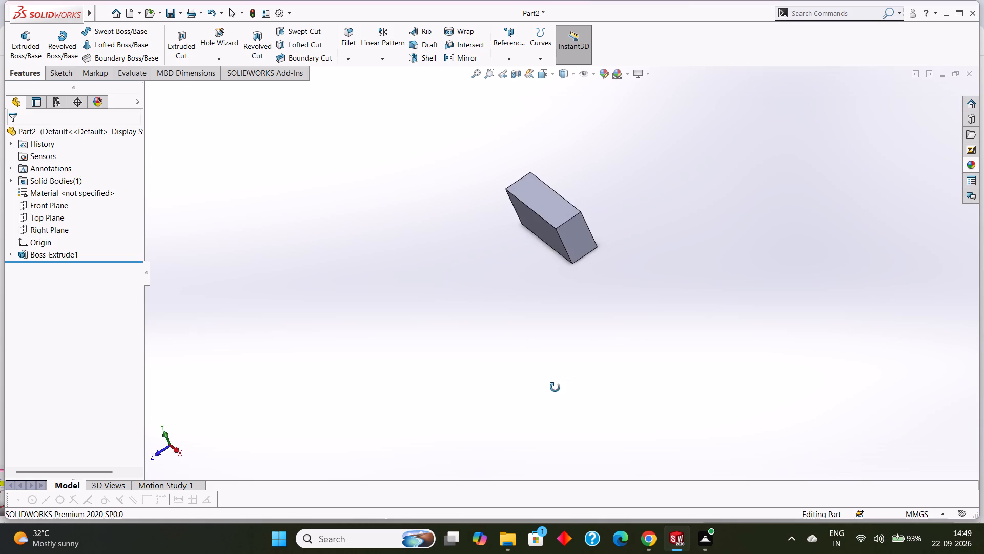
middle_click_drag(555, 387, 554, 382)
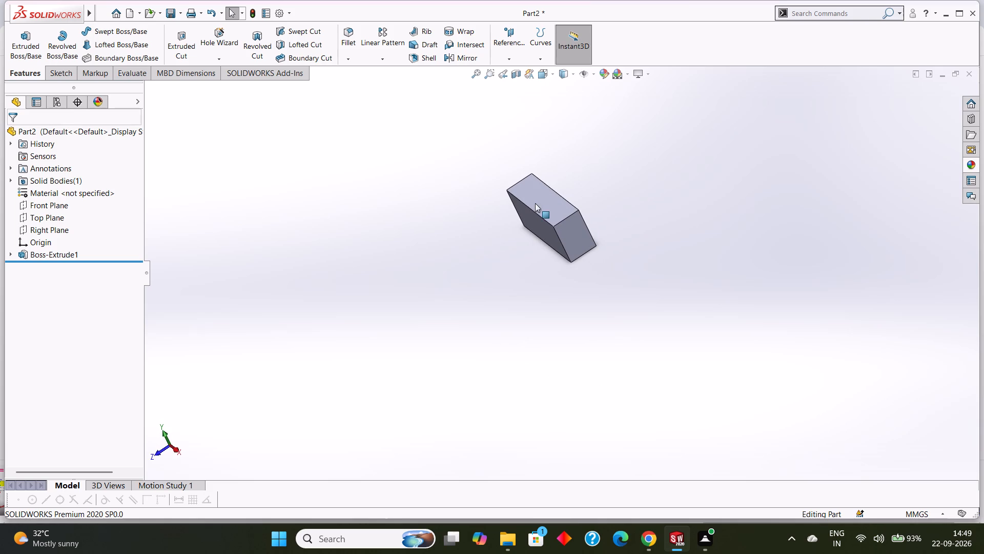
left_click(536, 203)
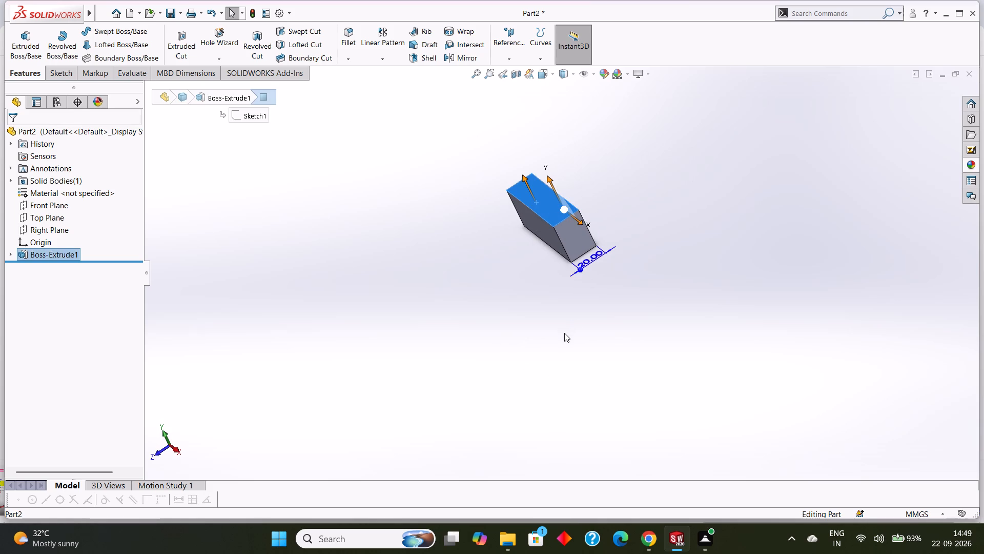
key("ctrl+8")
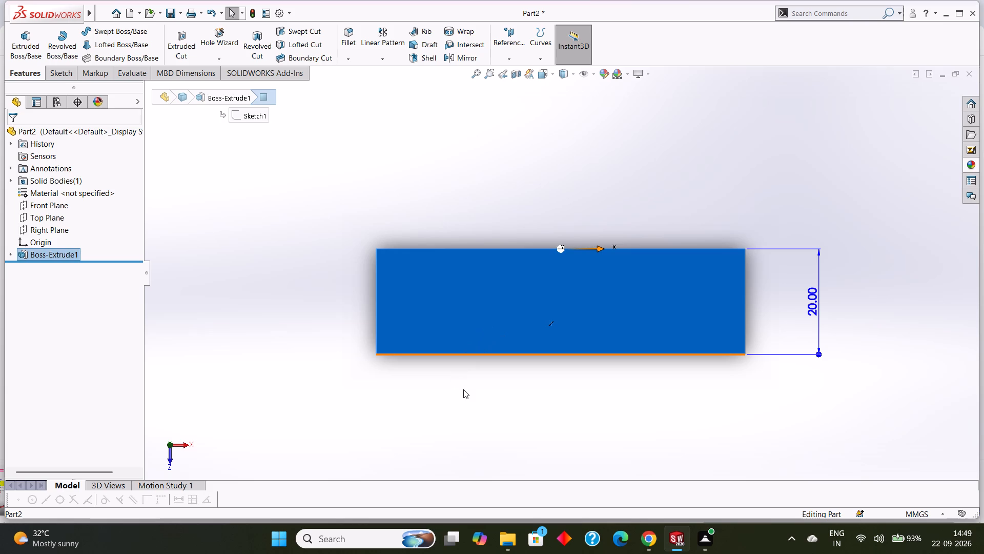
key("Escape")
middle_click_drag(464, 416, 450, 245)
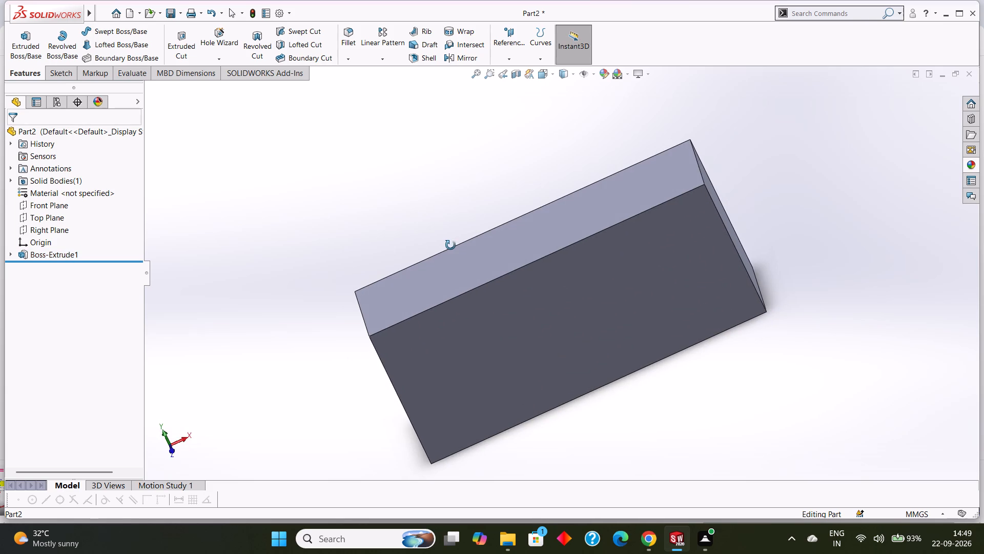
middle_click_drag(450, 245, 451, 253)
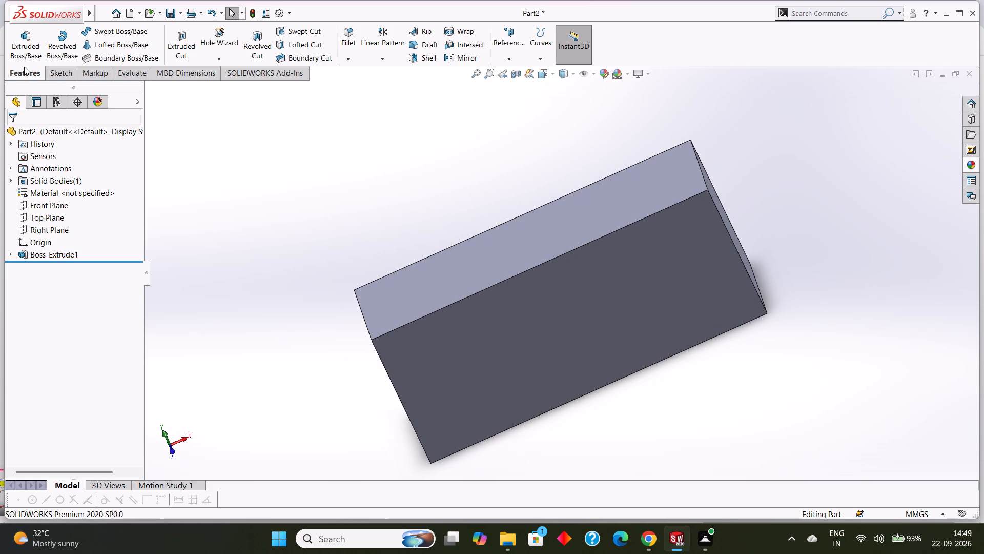
Create a reference plane from the Right Plane with an offset distance of 0 mm.
left_click(48, 71)
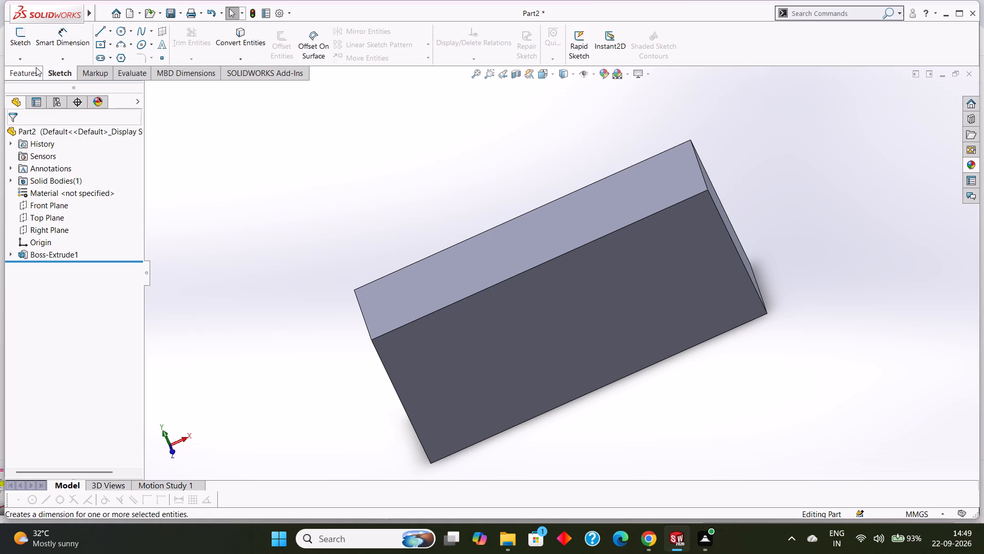
left_click(22, 70)
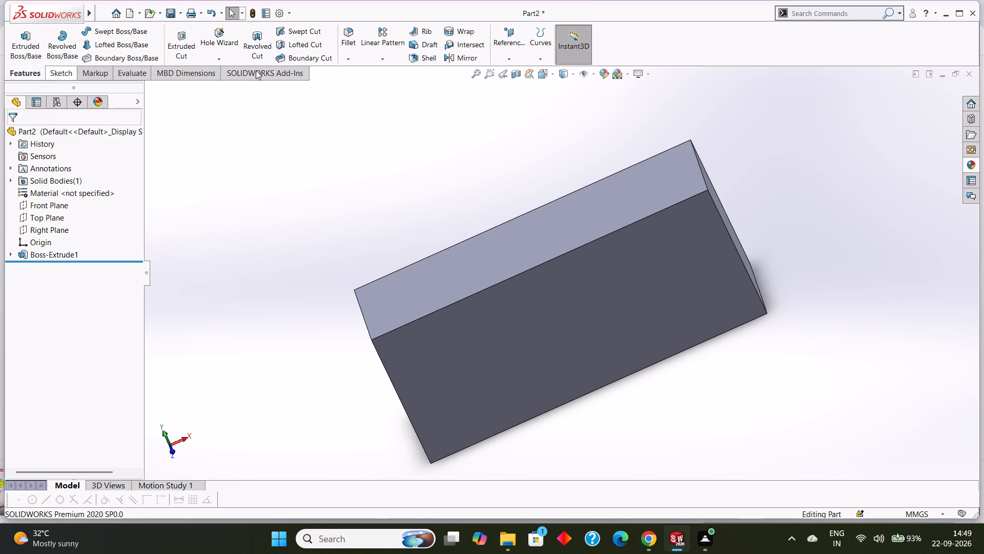
left_click(503, 60)
left_click(507, 69)
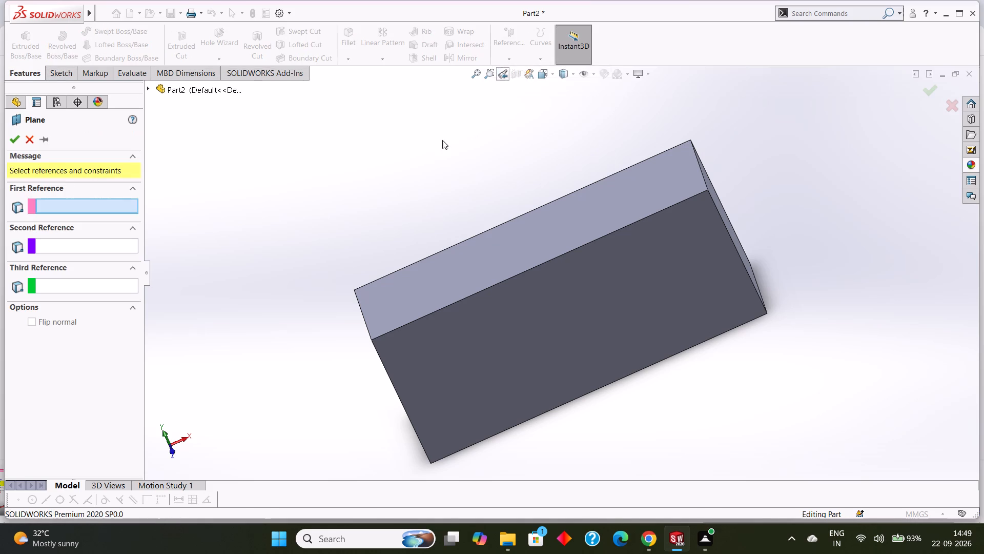
left_click(151, 91)
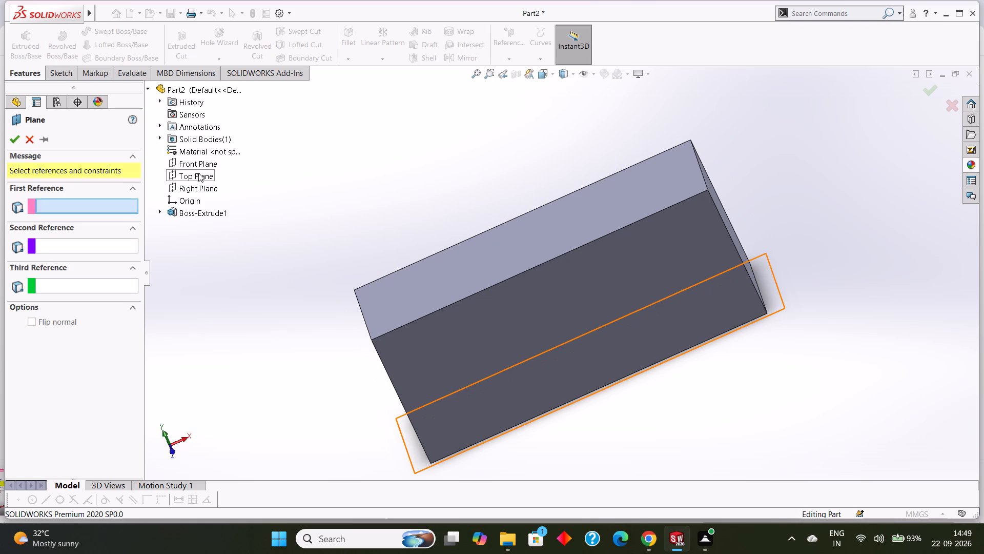
left_click(197, 185)
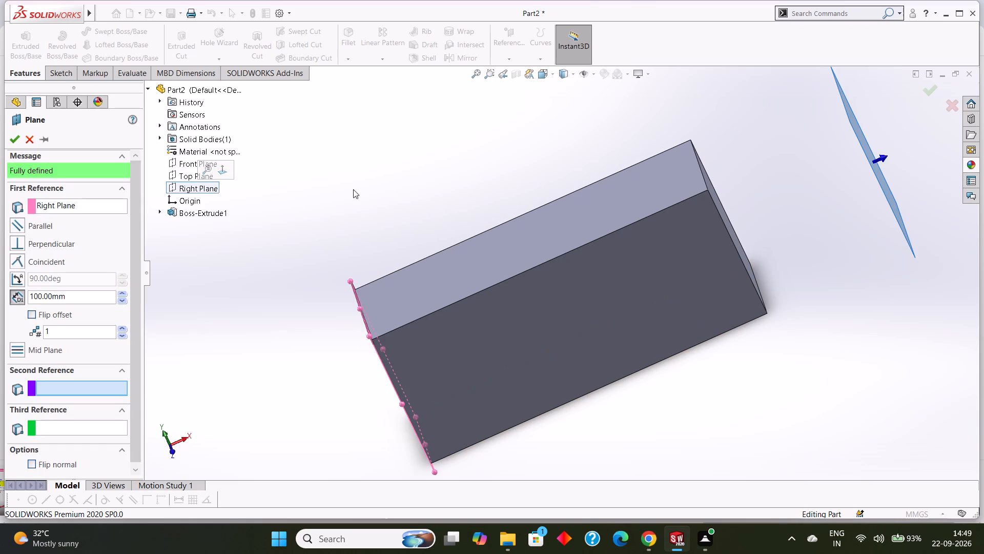
middle_click_drag(853, 303, 816, 359)
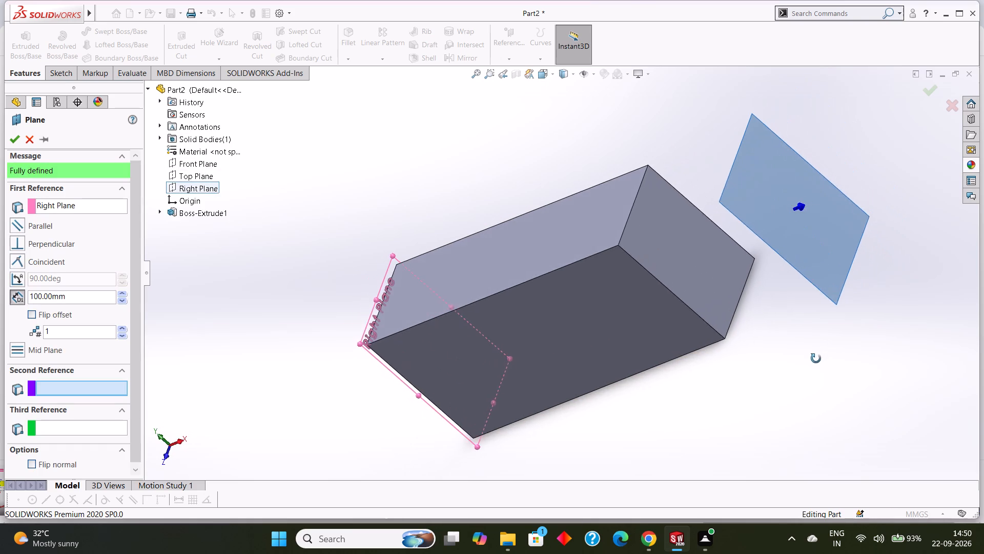
middle_click_drag(816, 359, 812, 367)
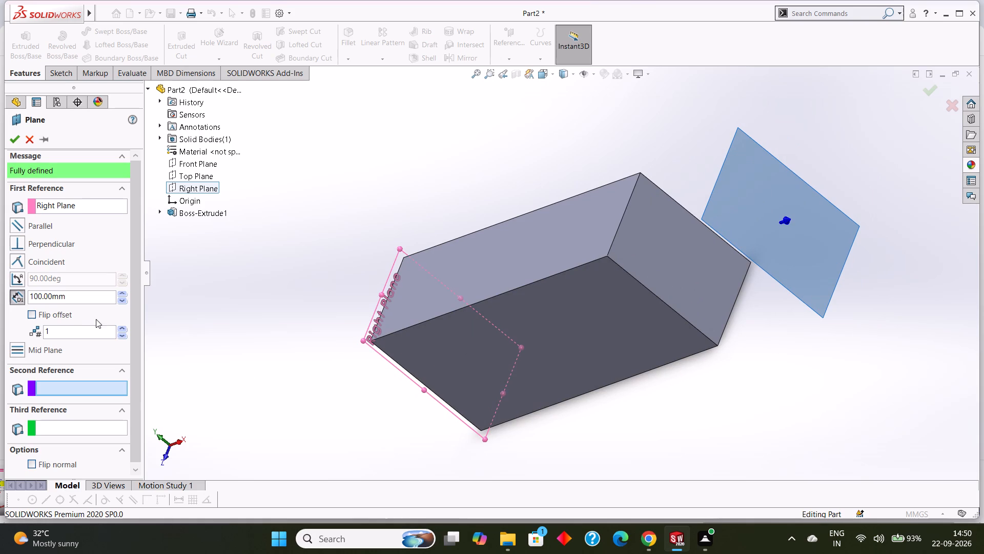
left_click_drag(86, 300, 18, 297)
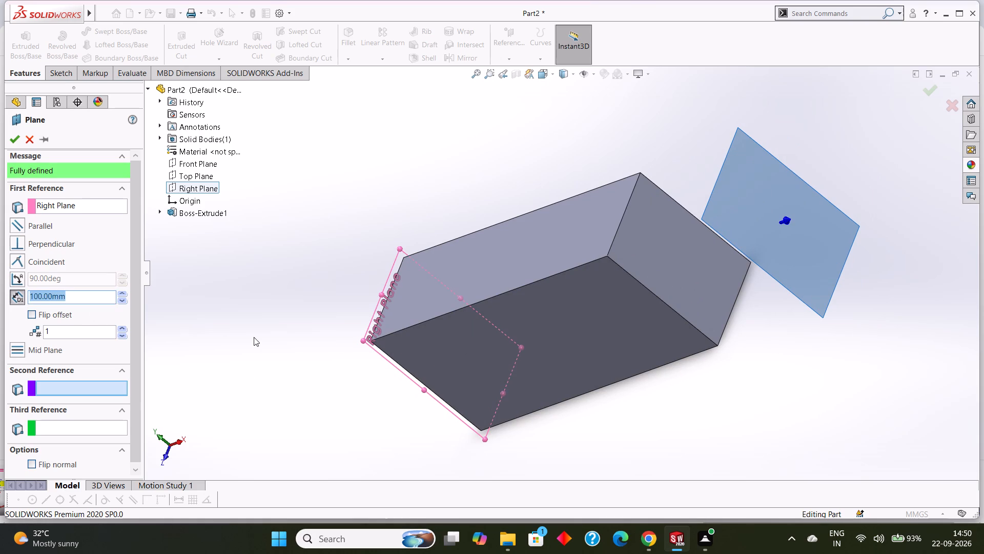
key("BackSpace")
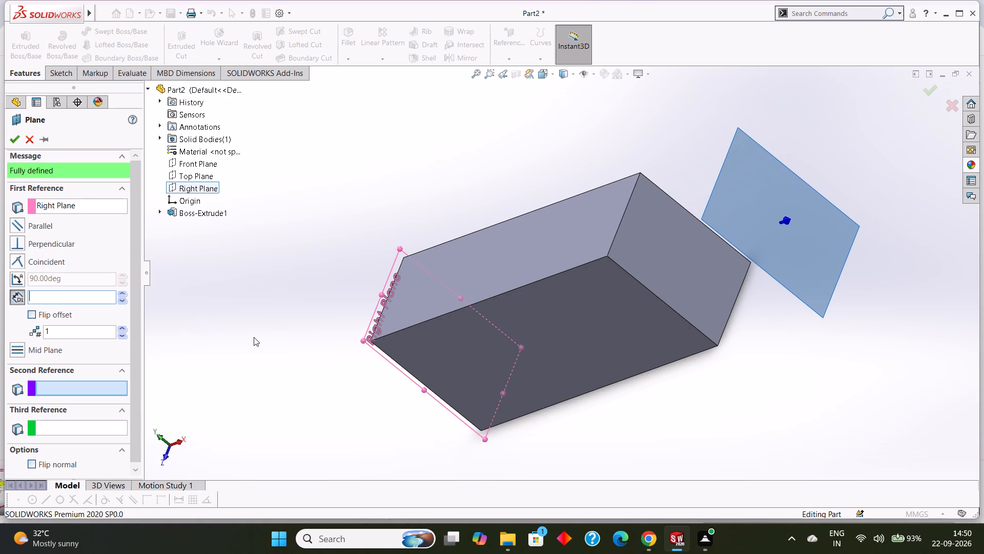
key("0")
key("Return")
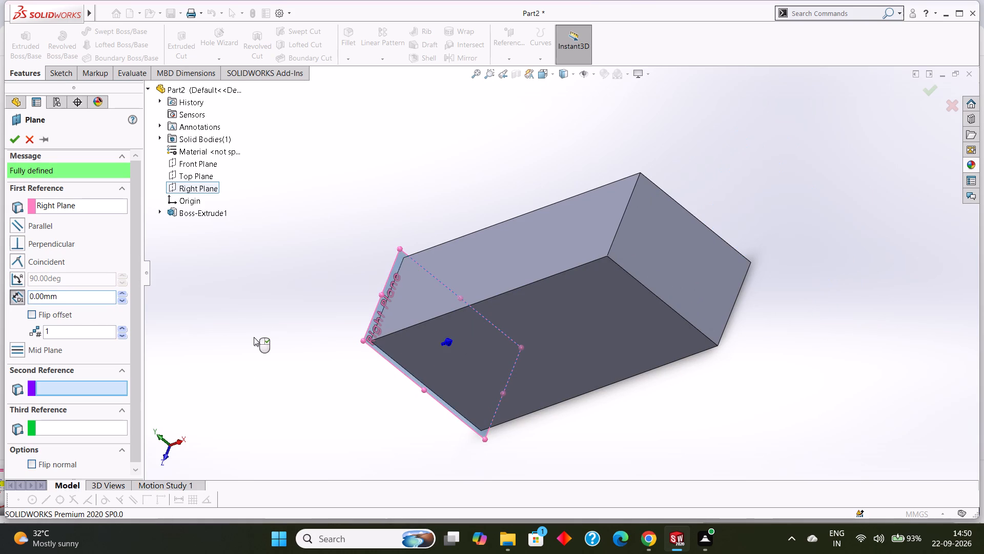
left_click(14, 140)
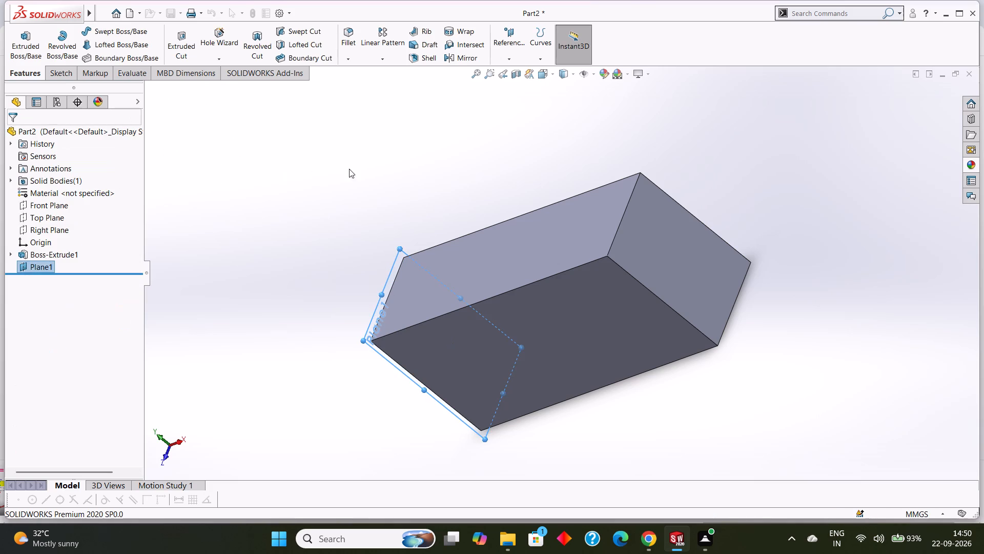
On the new plane, sketch a circle of radius 10 mm centred across the block's depth, about 39 mm above the origin.
left_click(367, 163)
left_click(390, 267)
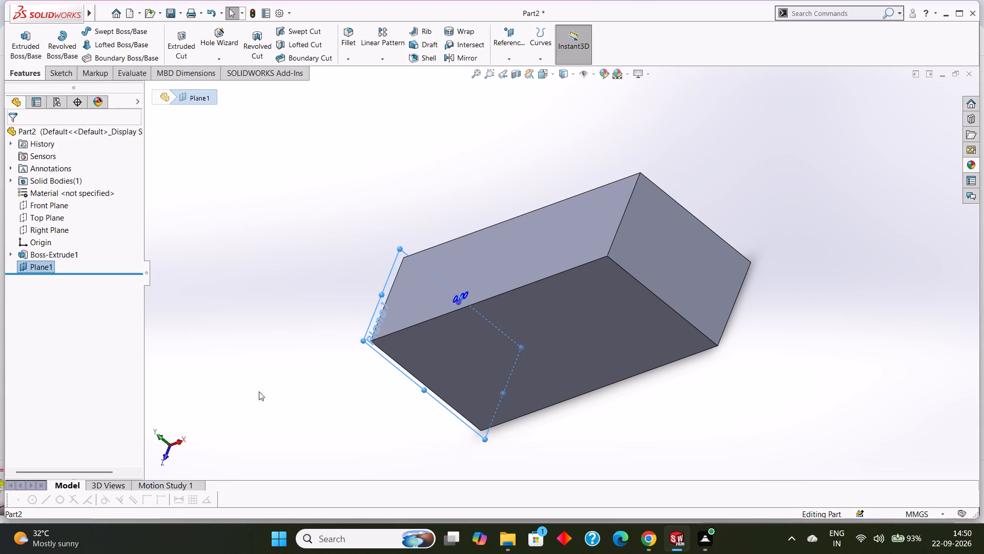
key("ctrl+8")
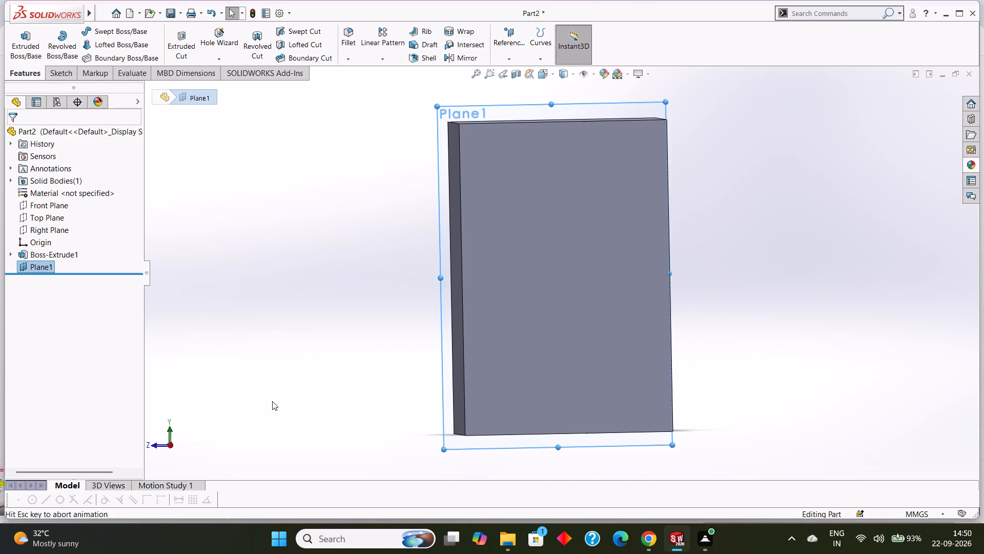
scroll(707, 380, "up", 2)
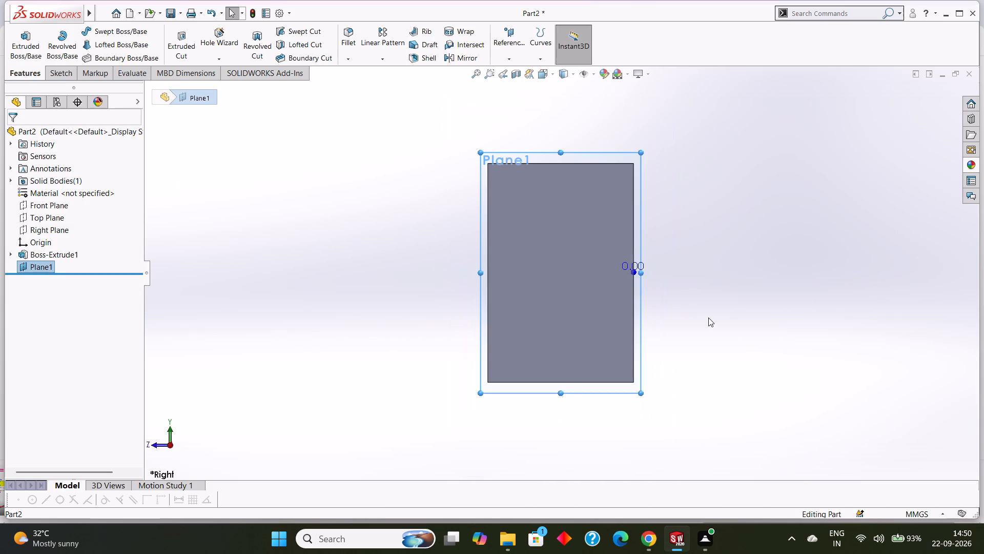
scroll(708, 313, "up", 2)
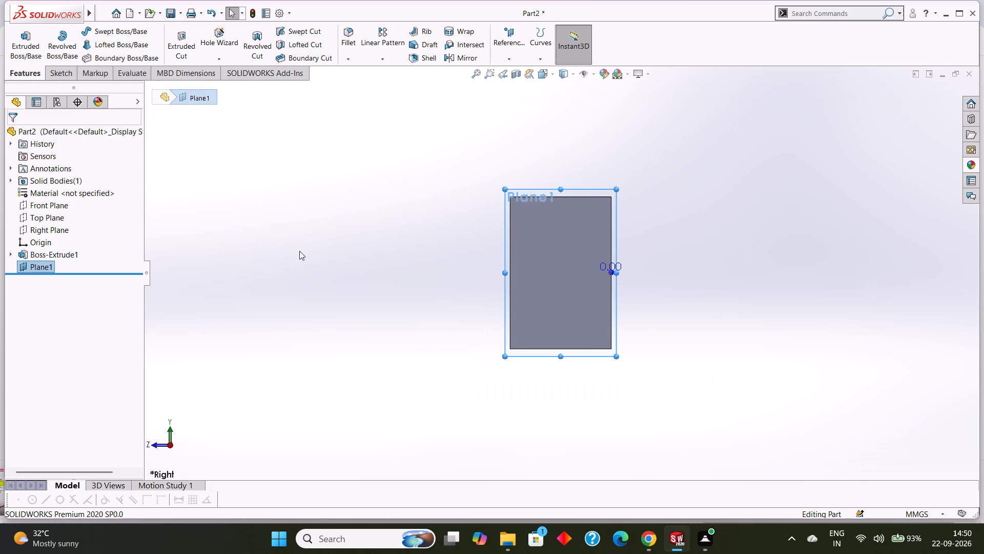
scroll(333, 245, "down", 1)
scroll(334, 245, "up", 1)
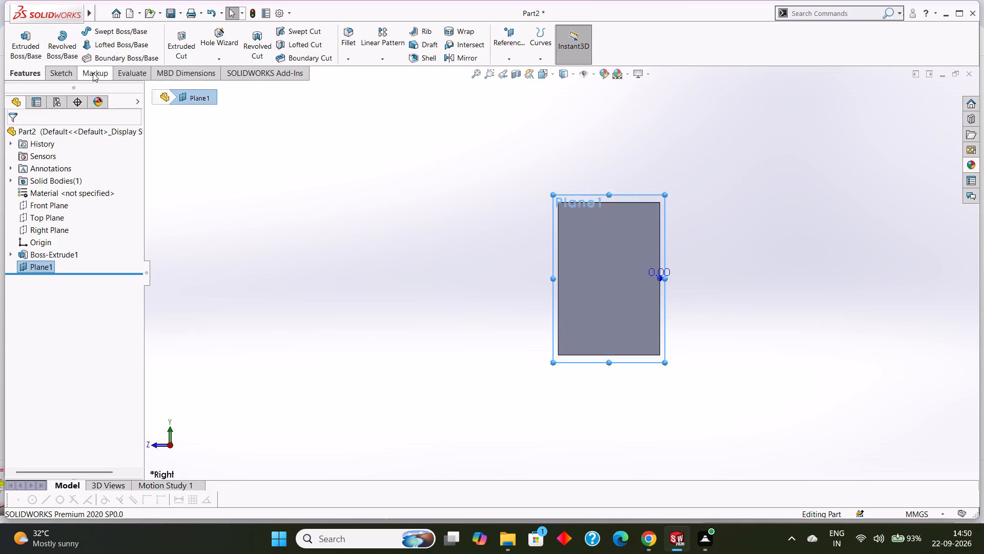
right_click(649, 192)
left_click(673, 177)
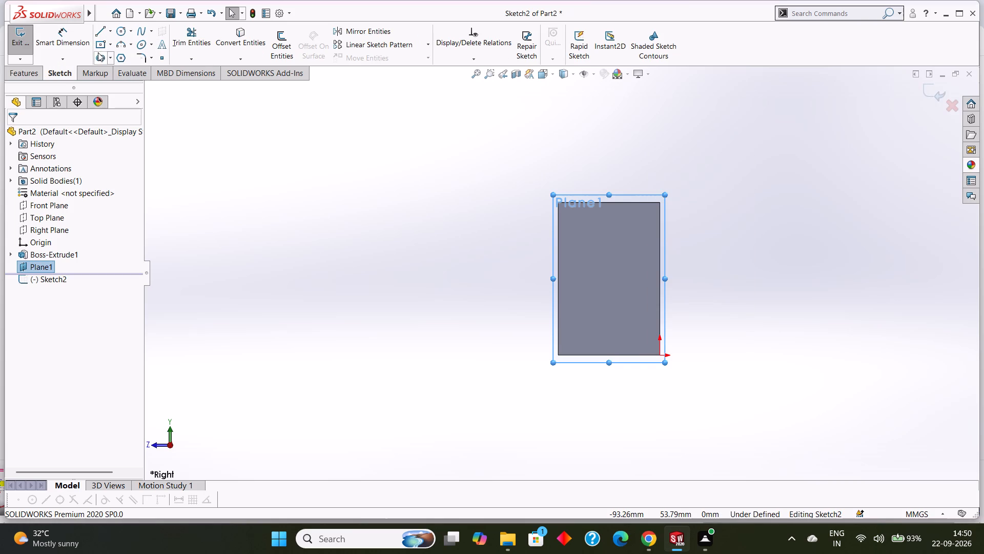
left_click(118, 30)
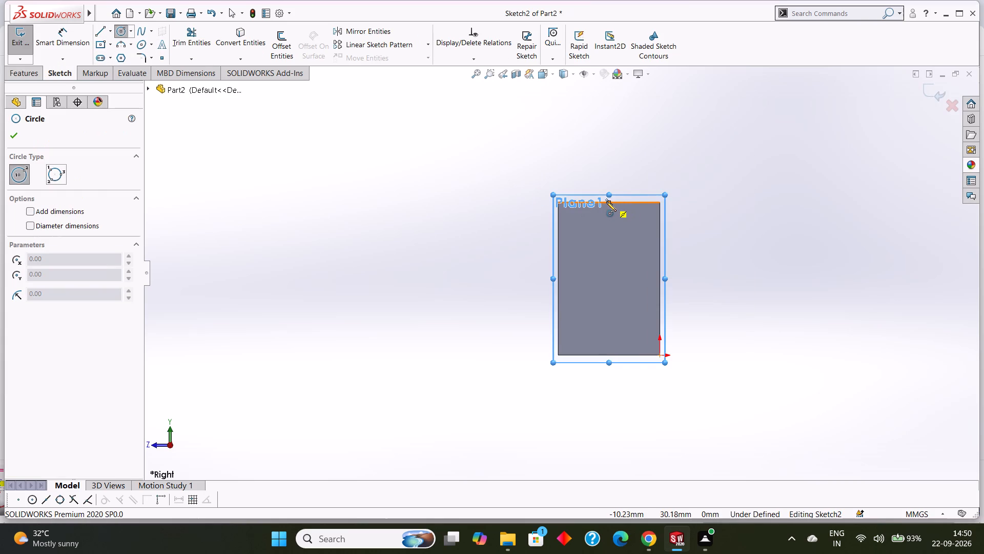
left_click(608, 157)
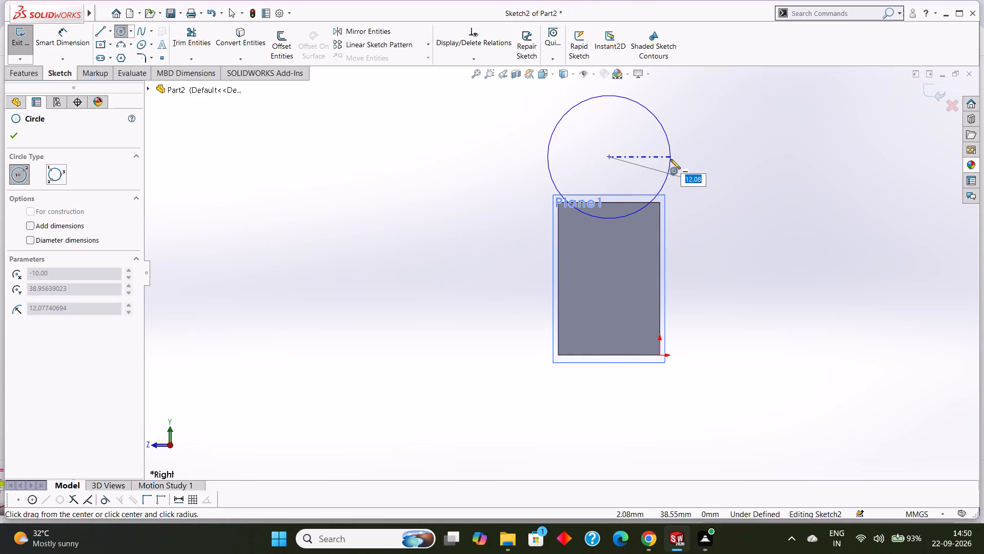
type("10")
key("Return")
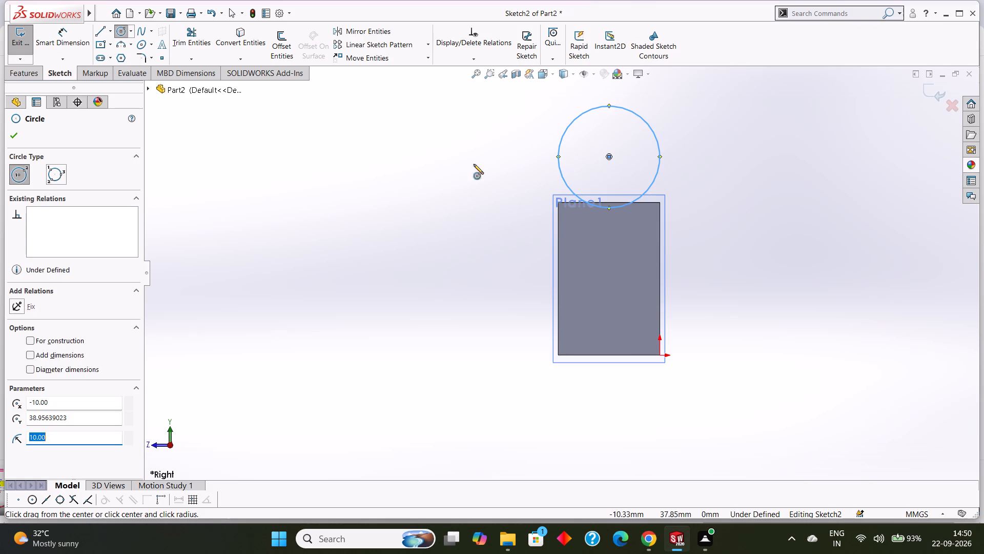
left_click(14, 132)
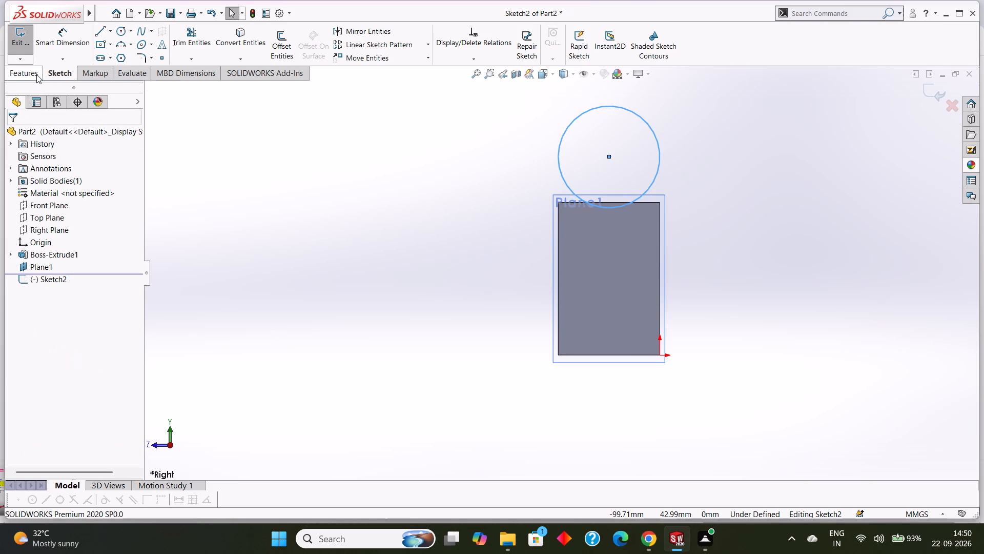
Add a concentric inner circle of radius 5 mm at the centre of the 10 mm radius circle.
left_click(118, 28)
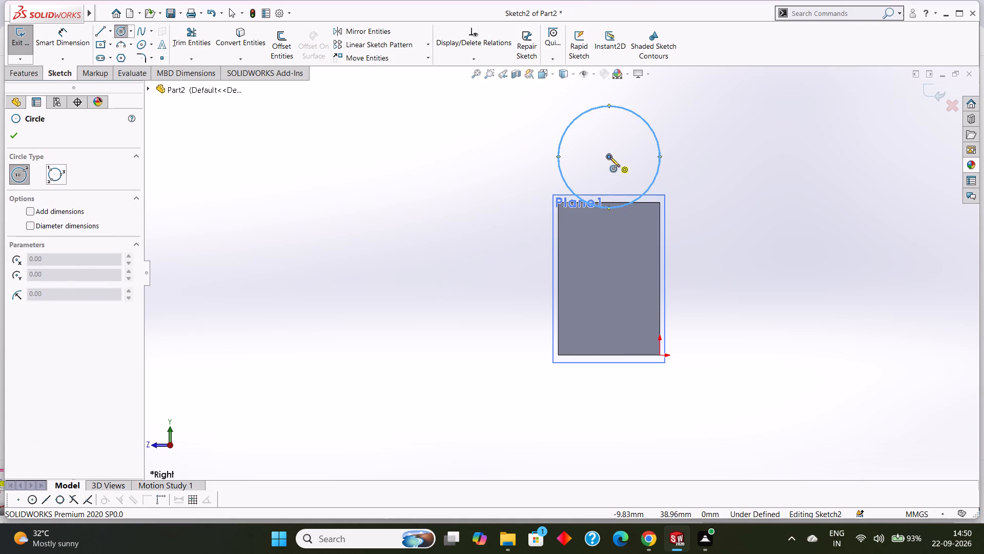
left_click(610, 157)
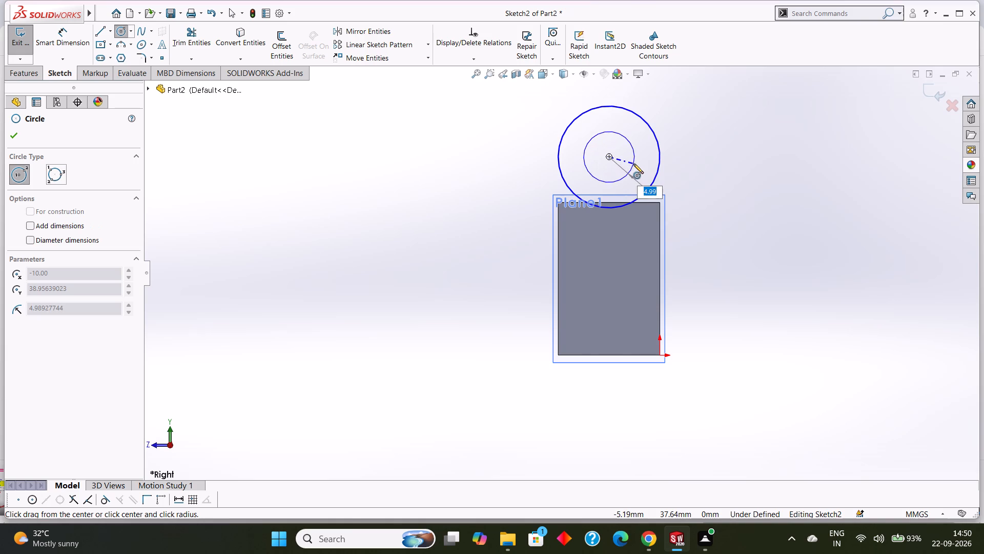
key("5")
key("Return")
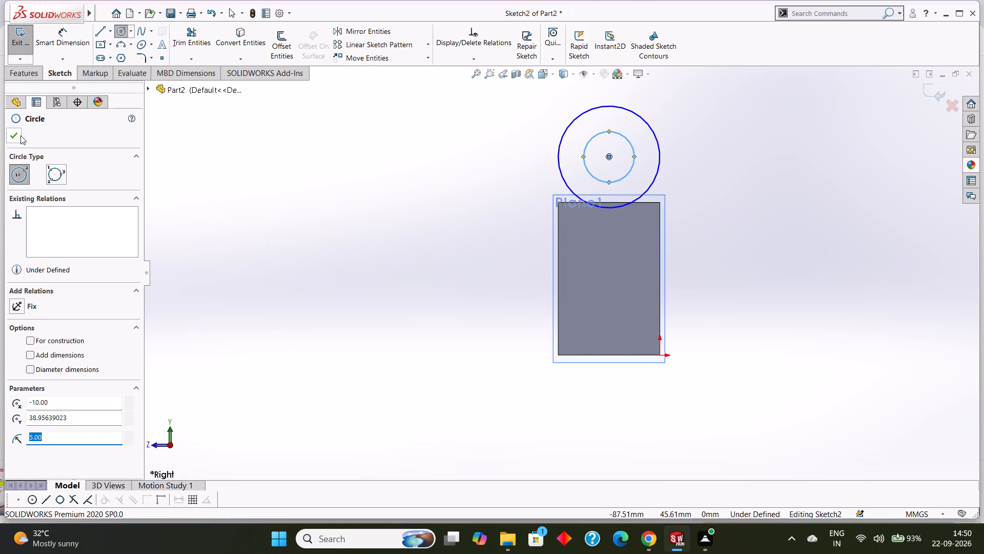
left_click(20, 135)
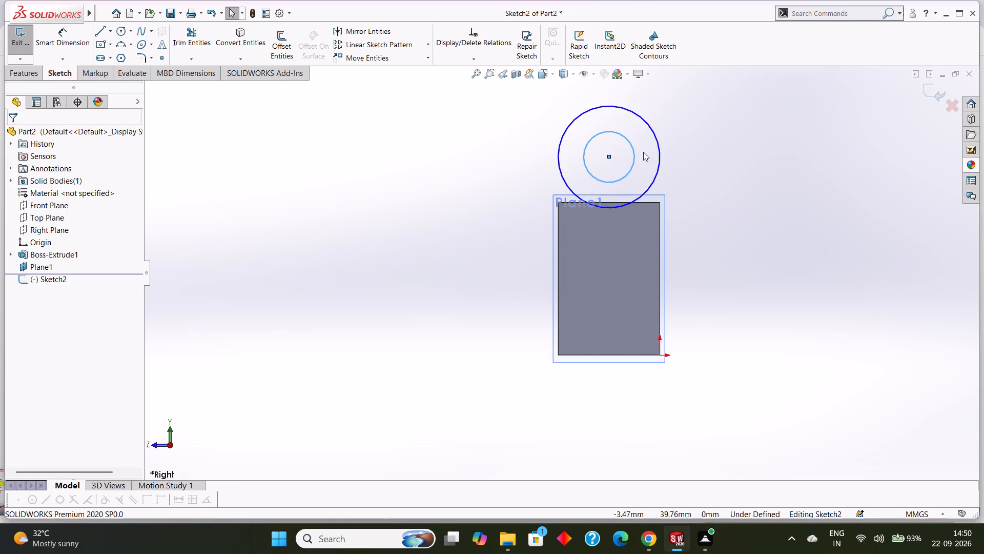
Dimension the outer circle with a diameter of 20 mm.
left_click(658, 144)
key("Escape")
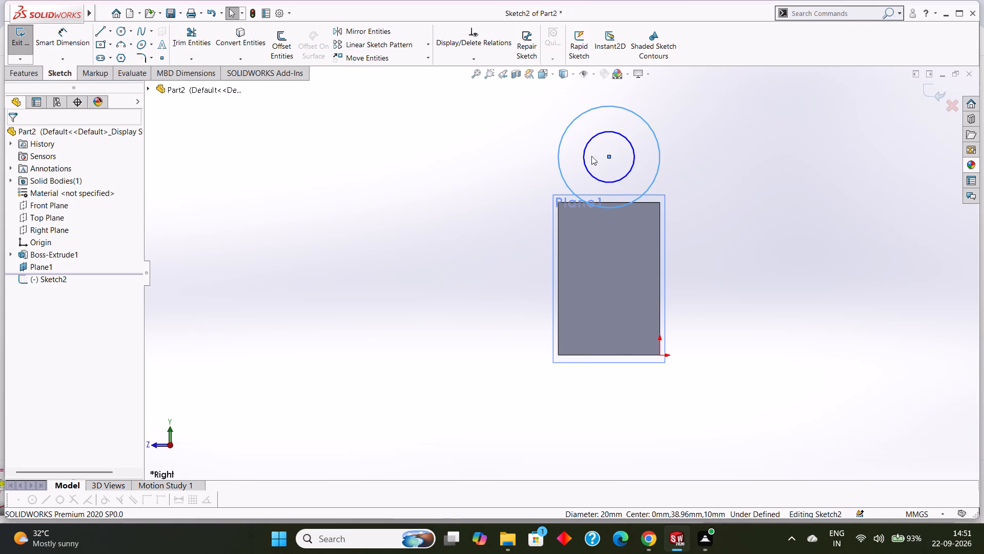
left_click(60, 35)
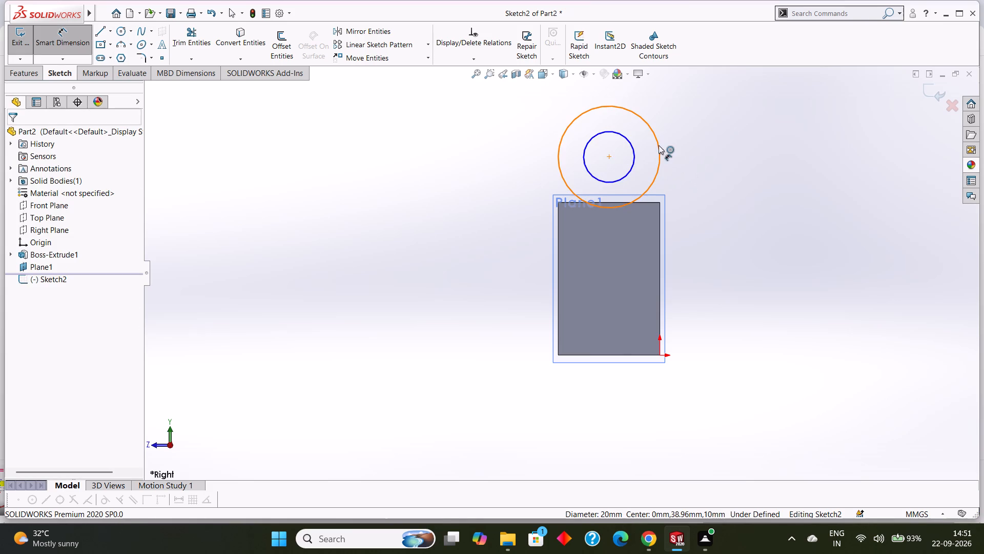
left_click(659, 145)
left_click(726, 143)
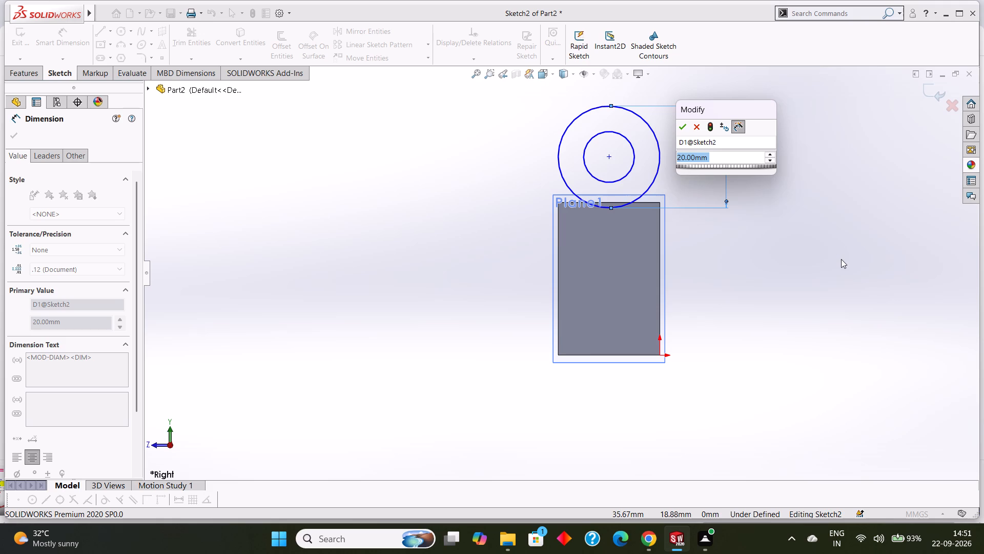
type("20")
key("Return")
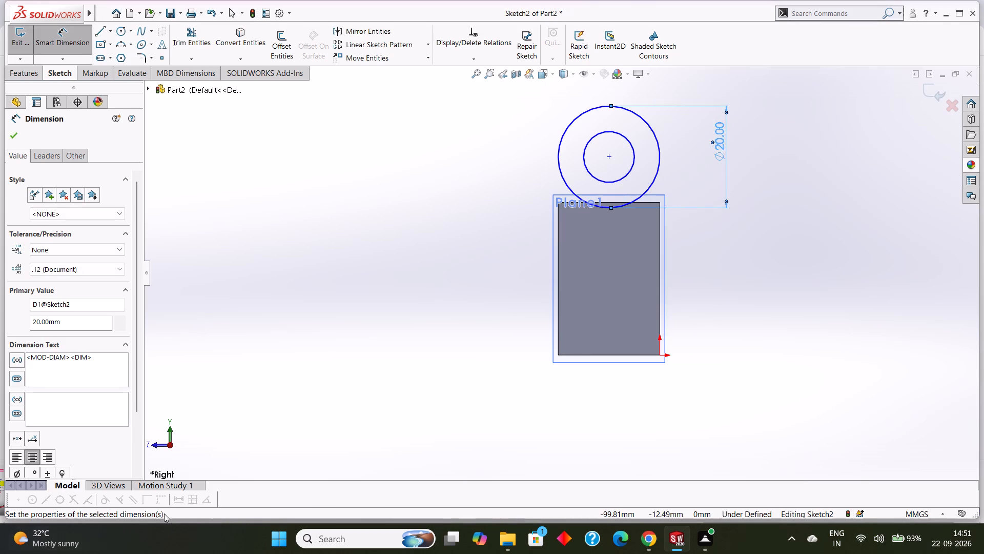
left_click(10, 132)
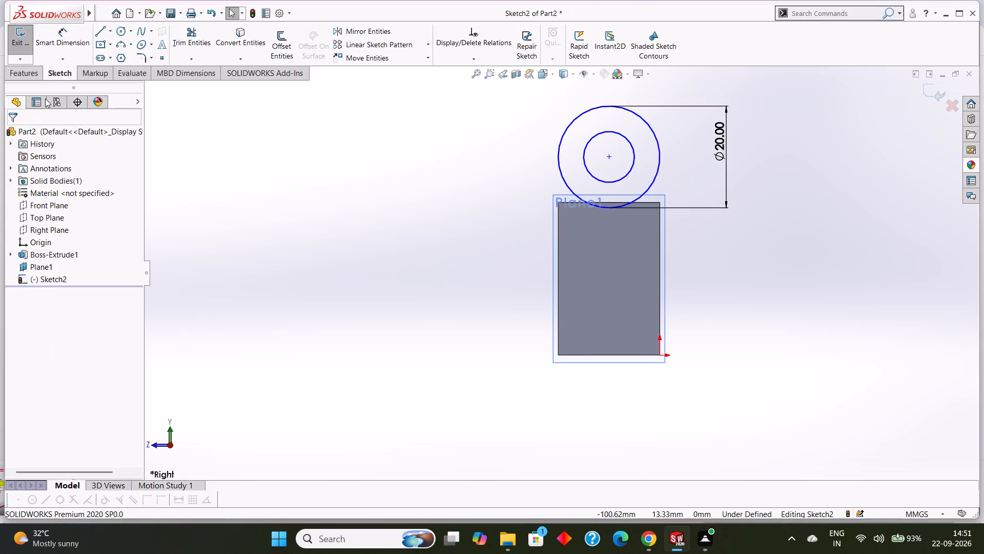
Dimension the inner concentric circle with a diameter of 10 mm.
left_click(80, 38)
left_click(630, 142)
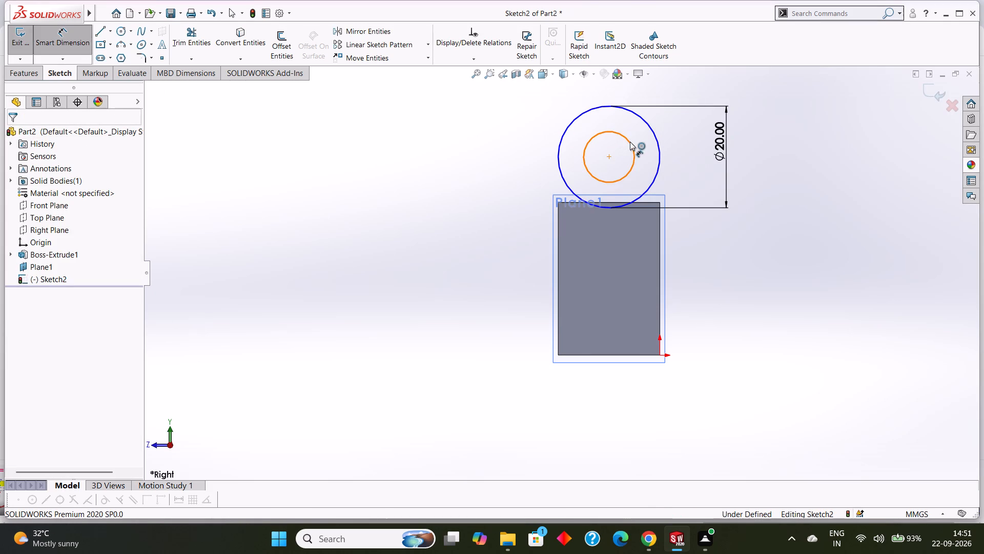
left_click(700, 149)
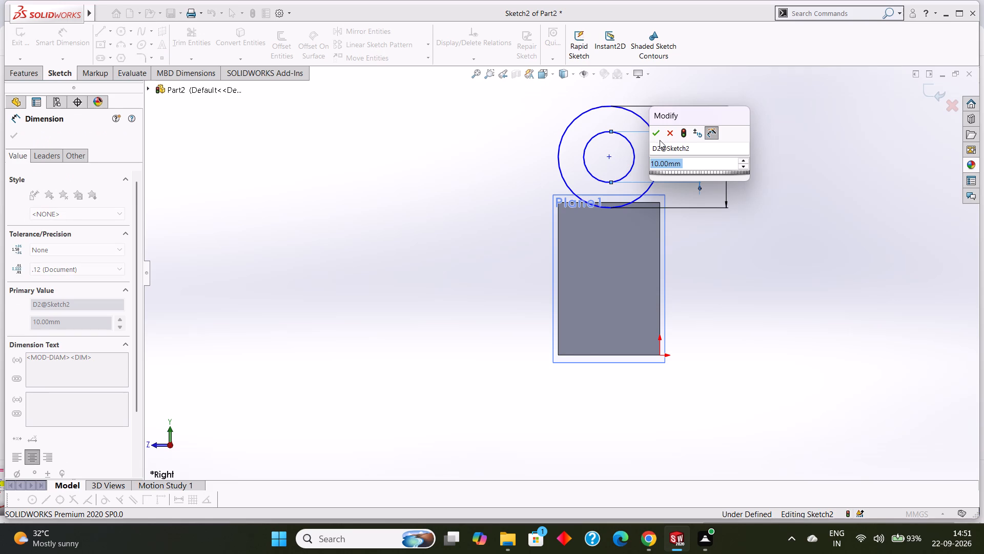
left_click(657, 137)
left_click(18, 137)
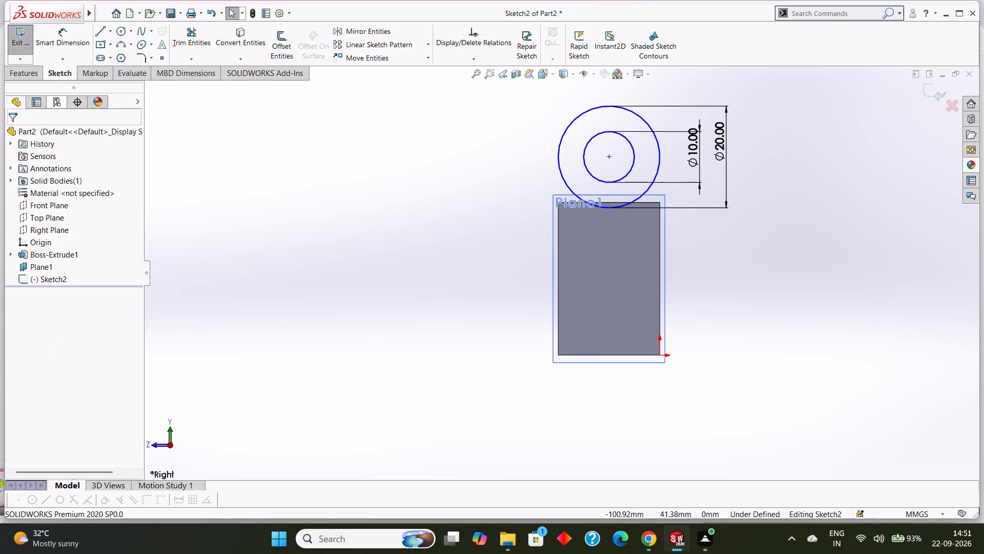
Dimension the circles' centre 10 mm above the block's top edge.
left_click(71, 38)
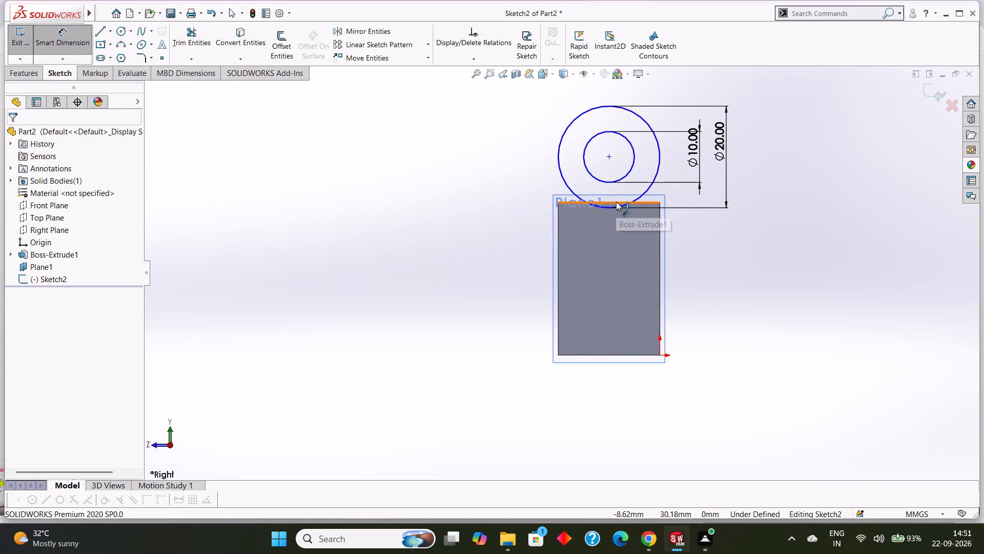
left_click(616, 202)
left_click(608, 159)
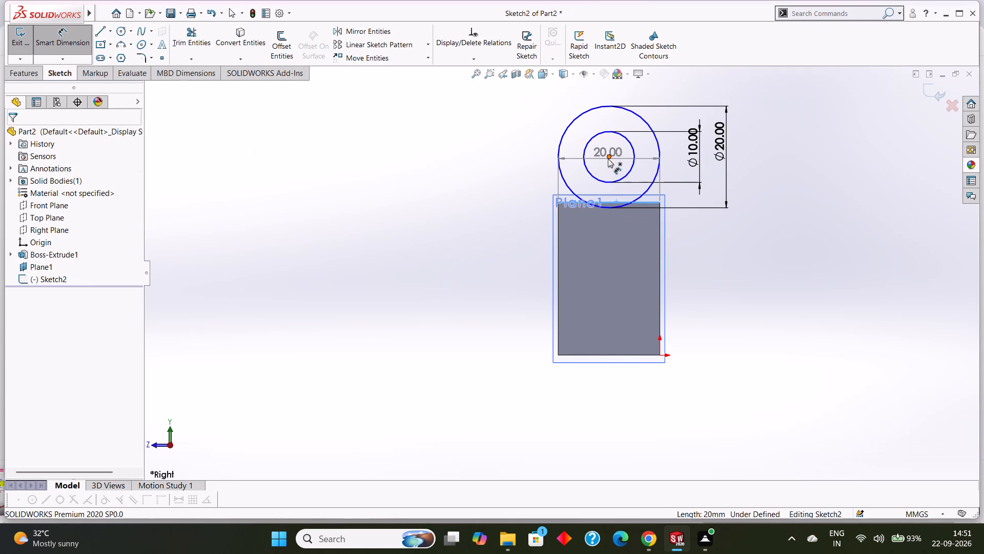
left_click(527, 157)
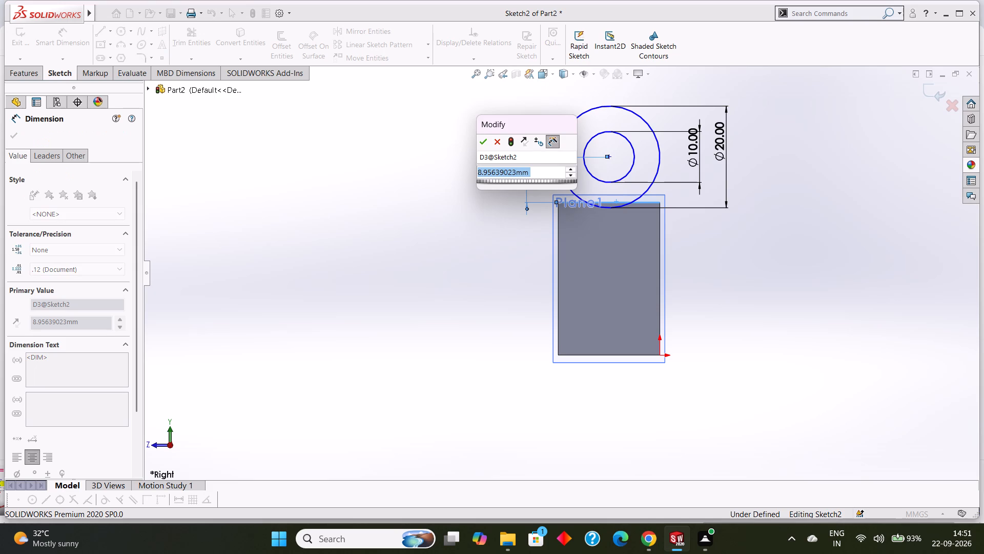
type("10")
key("Return")
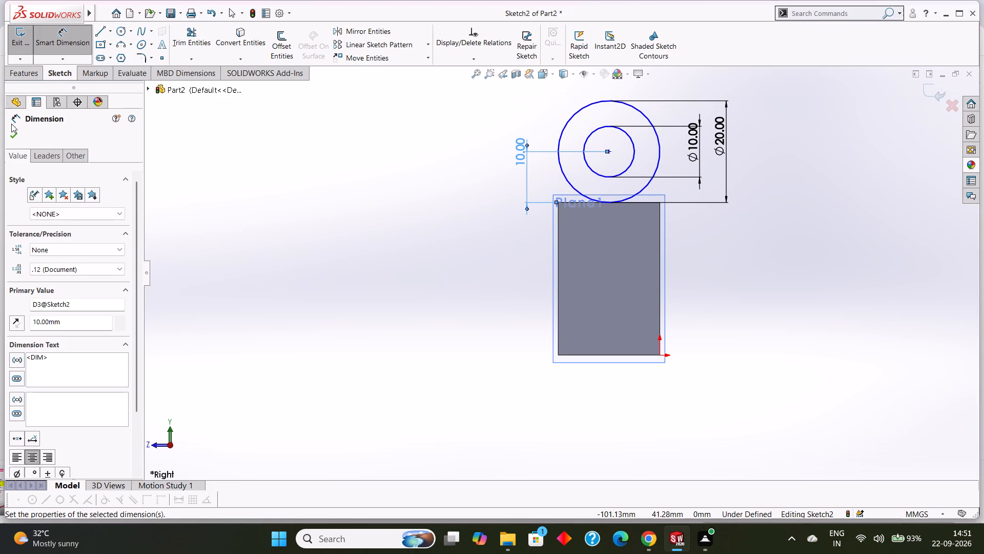
left_click(19, 138)
Draw a 10 mm vertical line from the outer circle's side farther from the origin down to the block's top corner.
left_click(96, 28)
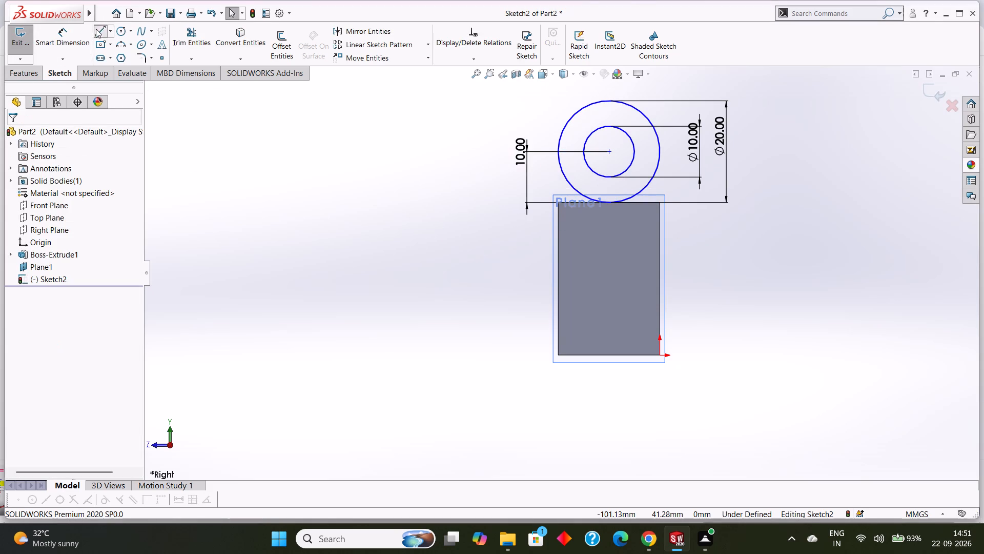
left_click(559, 152)
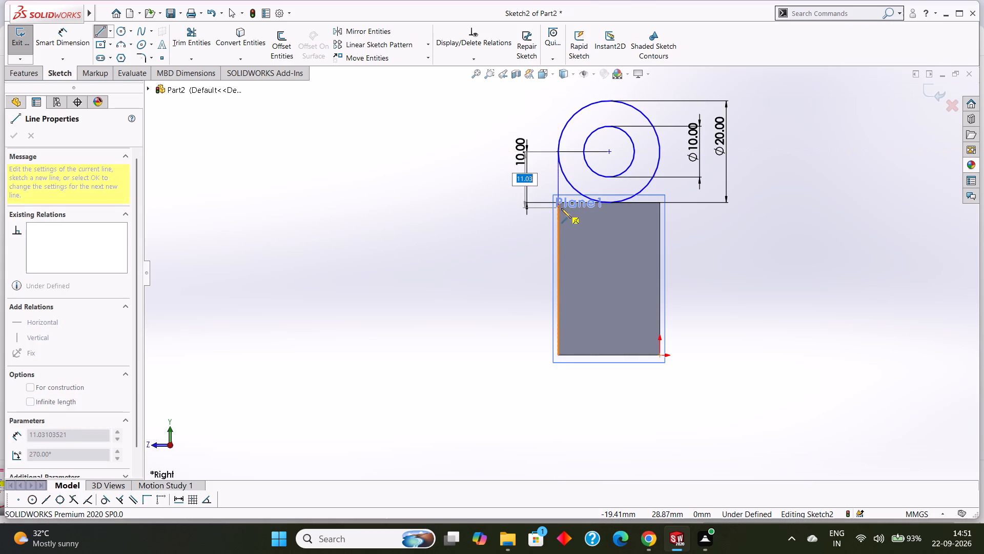
scroll(561, 204, "down", 5)
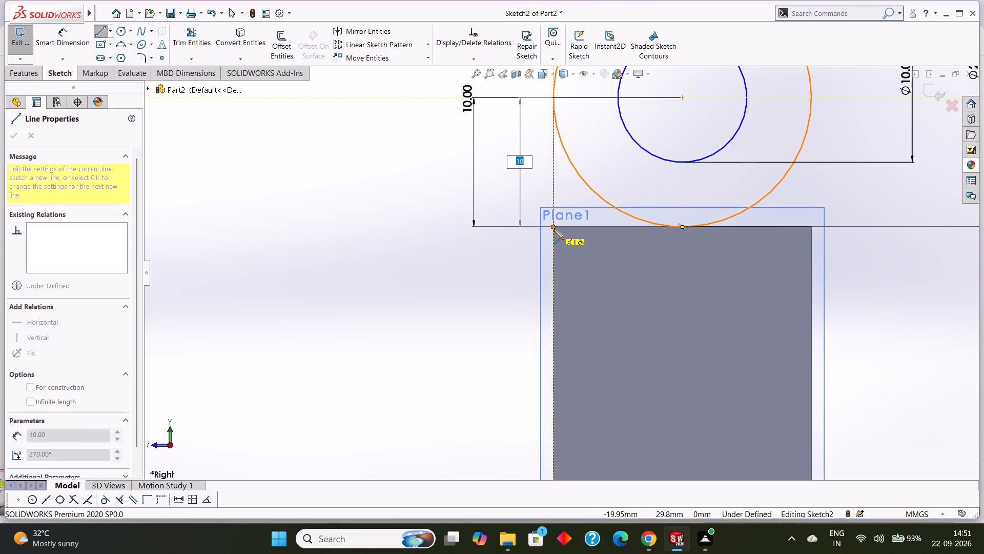
left_click(554, 229)
right_click(438, 233)
left_click(462, 243)
scroll(462, 243, "up", 4)
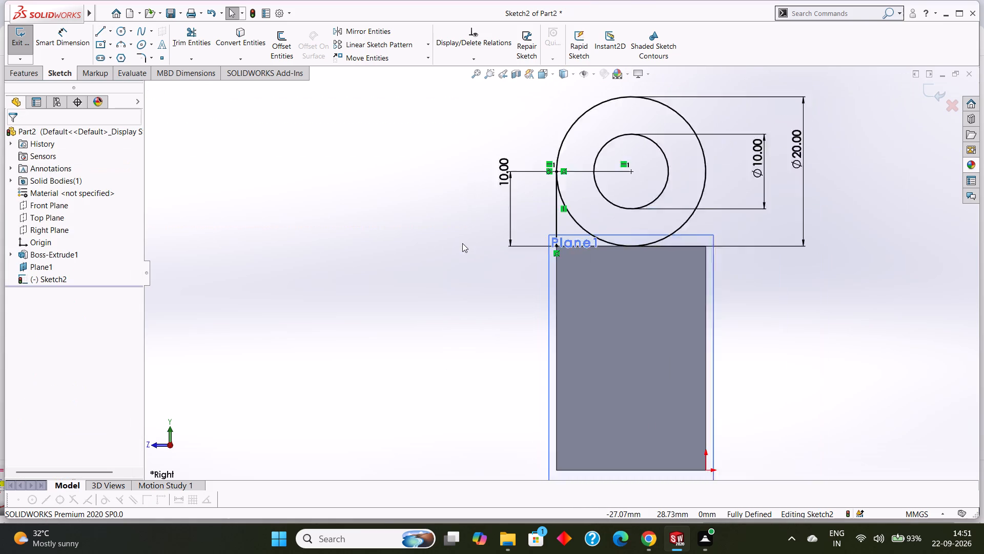
scroll(462, 243, "up", 1)
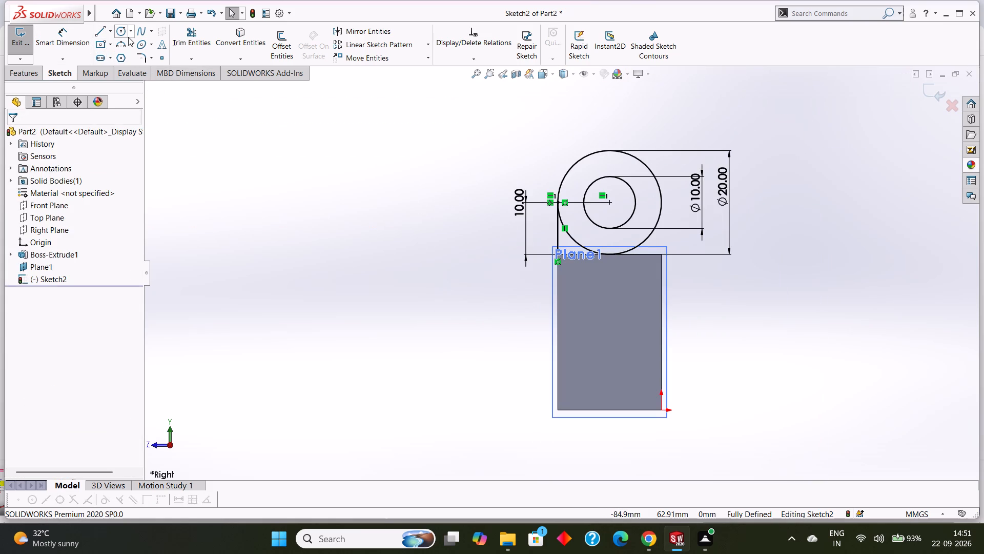
Draw connected lines 10 mm down from the outer circle's opposite side to the block's corner and 20 mm across the block's top edge.
left_click(102, 32)
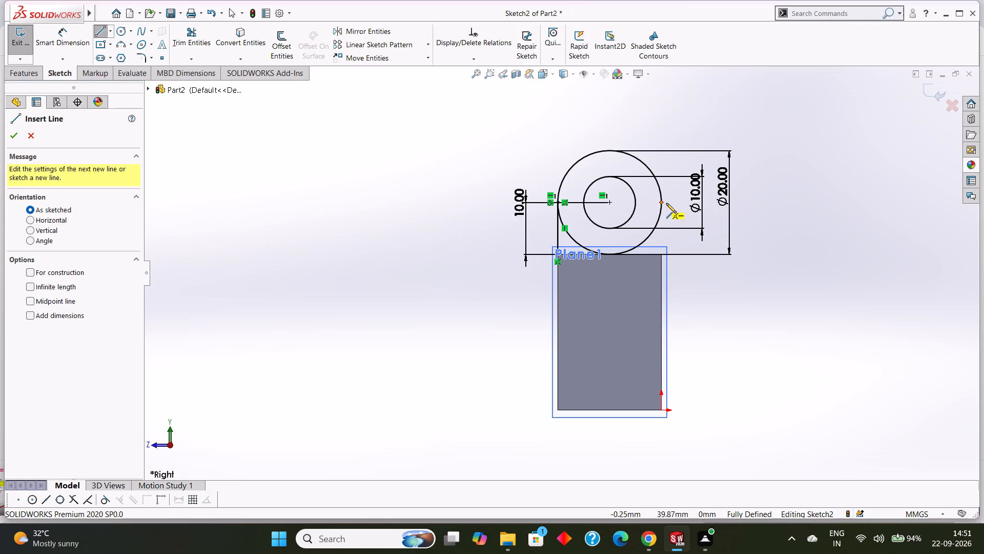
left_click(663, 202)
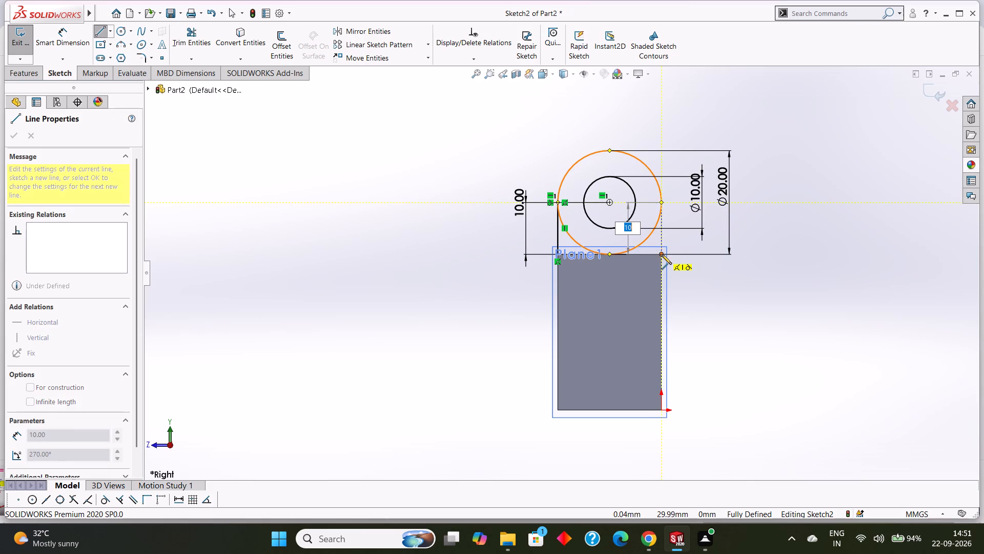
left_click(662, 254)
left_click(572, 272)
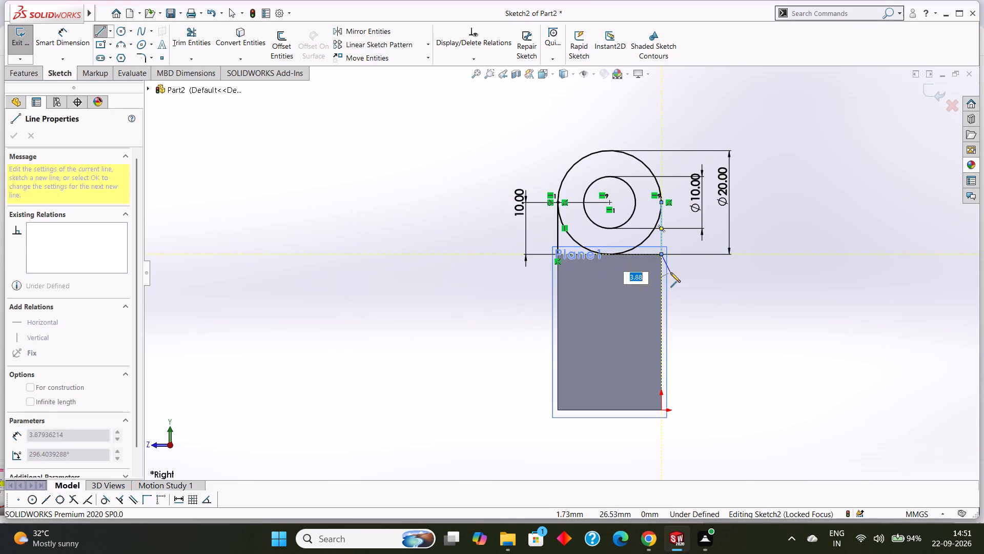
scroll(660, 268, "down", 2)
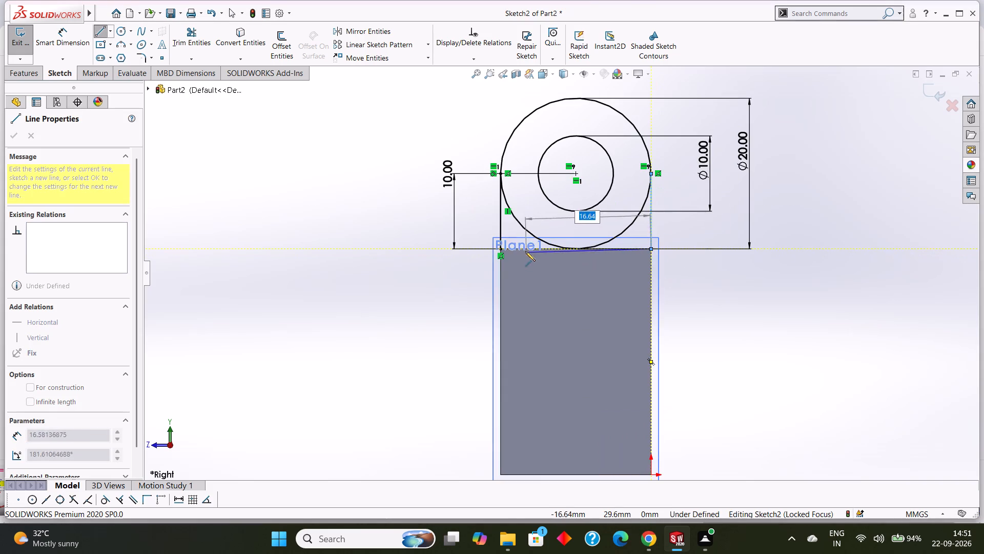
left_click(502, 248)
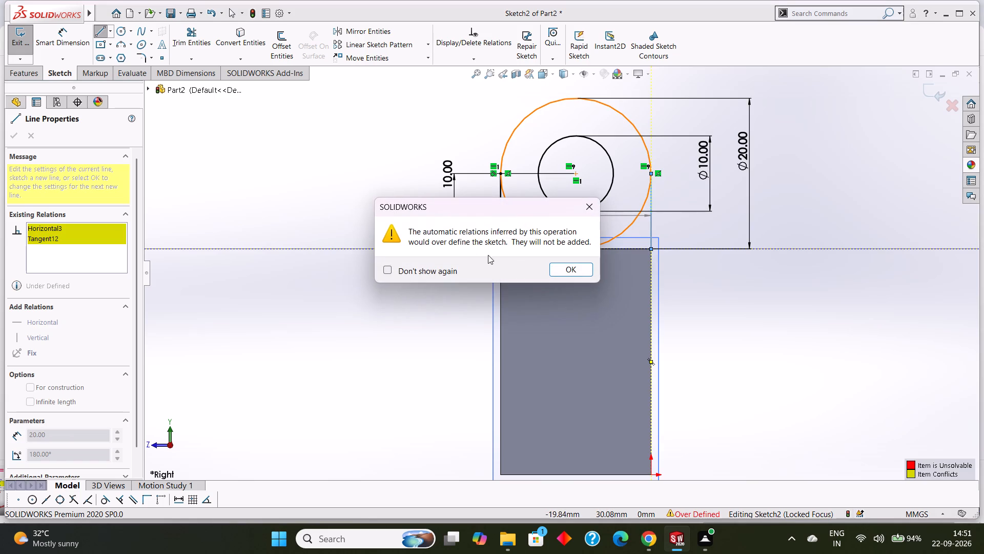
left_click(566, 269)
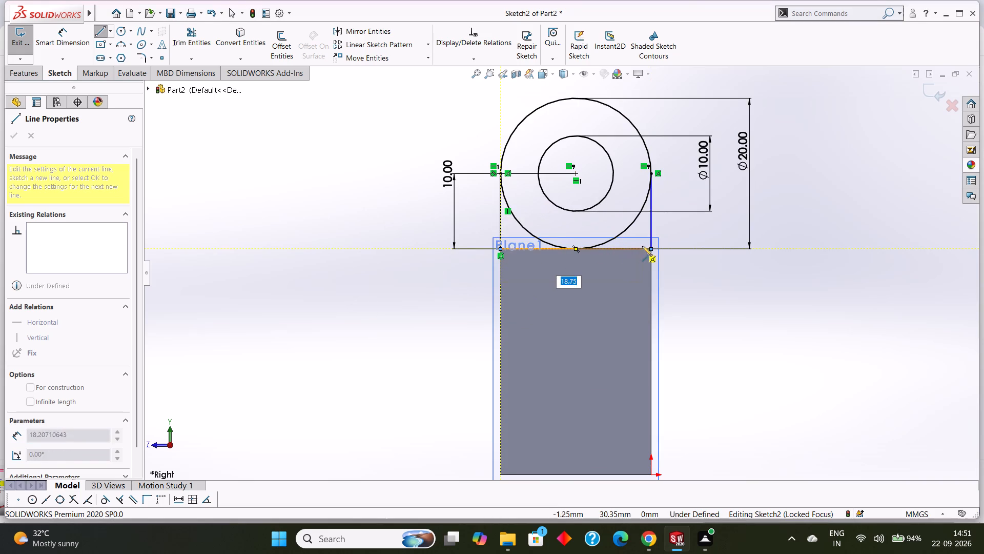
right_click(377, 284)
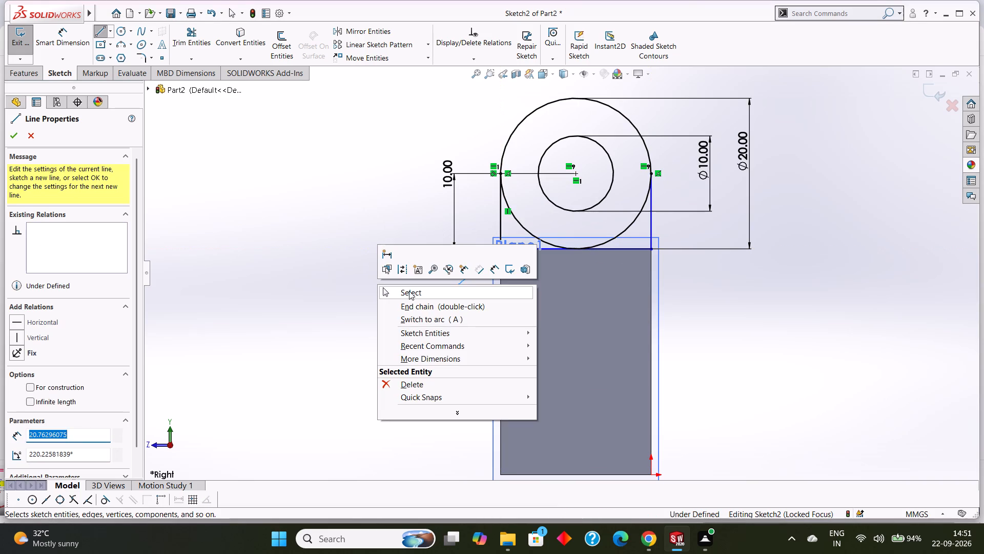
left_click(409, 291)
key("ctrl+z")
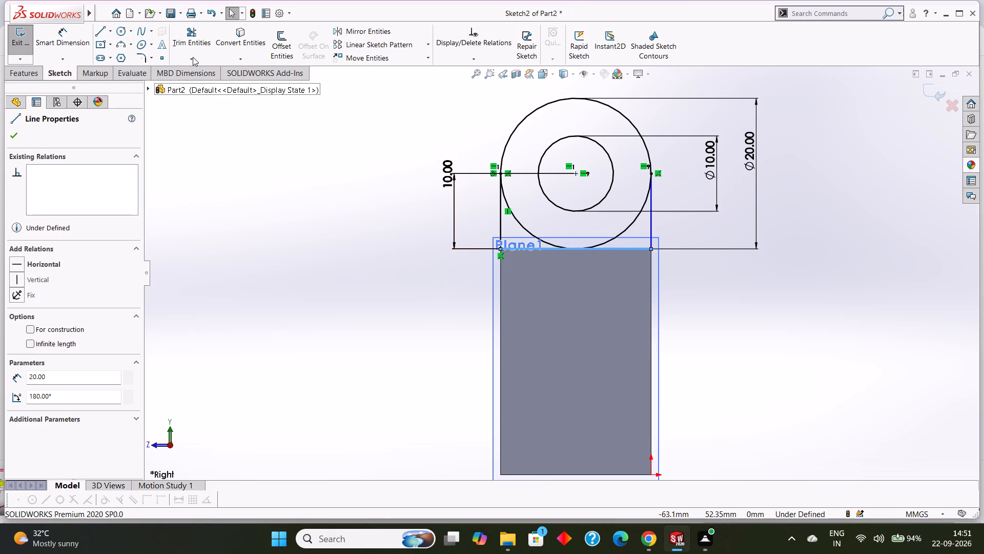
key("Escape")
key("Escape")
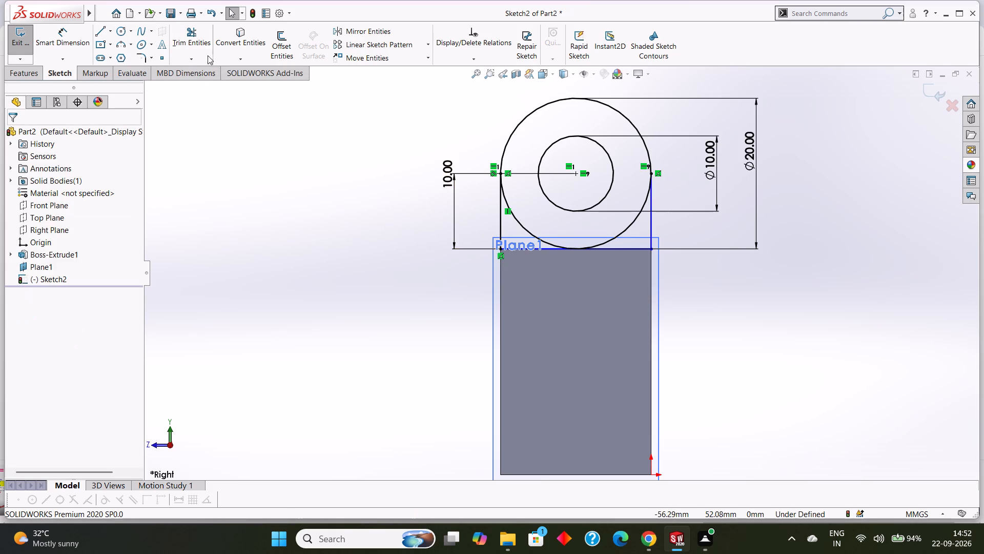
Trim away the lower half of the outer circle between the two vertical lines, leaving a rounded-top profile around the inner circle.
left_click(195, 39)
scroll(535, 204, "down", 1)
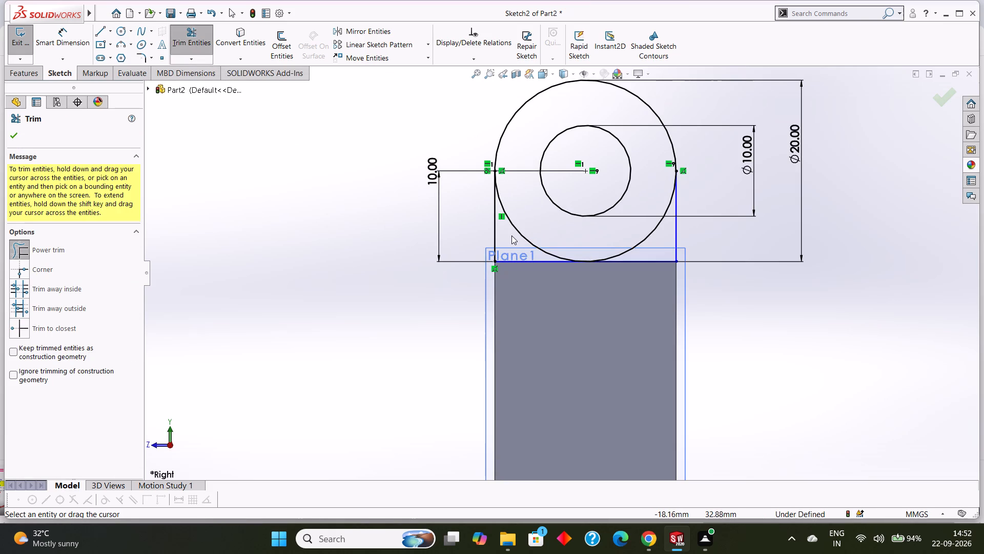
left_click_drag(502, 233, 569, 226)
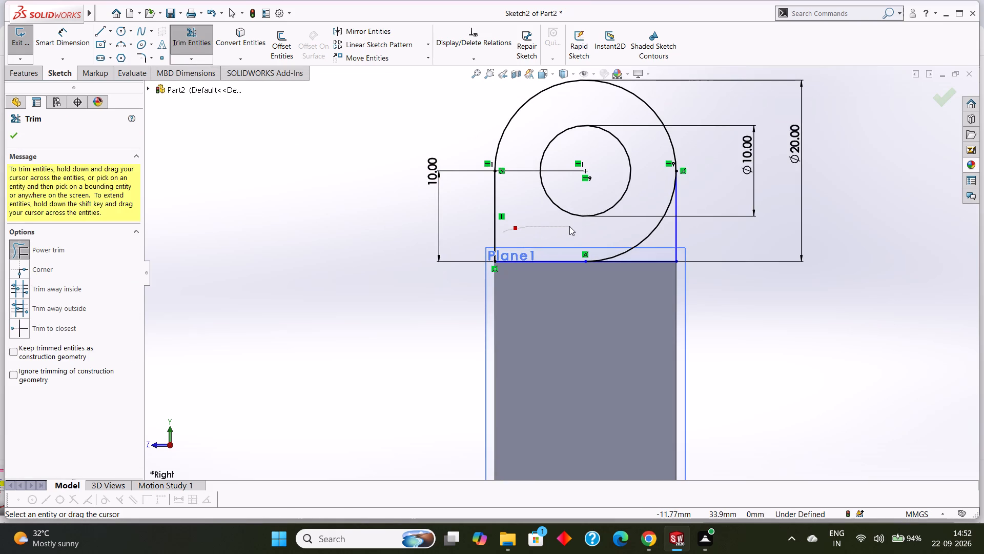
left_click_drag(569, 226, 646, 230)
left_click_drag(646, 230, 659, 233)
scroll(655, 228, "up", 3)
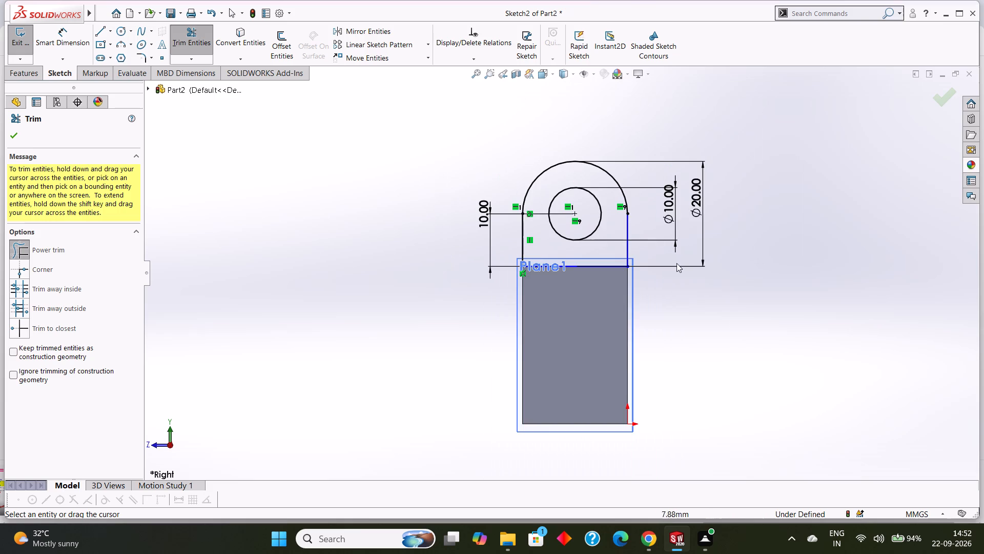
scroll(718, 295, "up", 2)
left_click(13, 137)
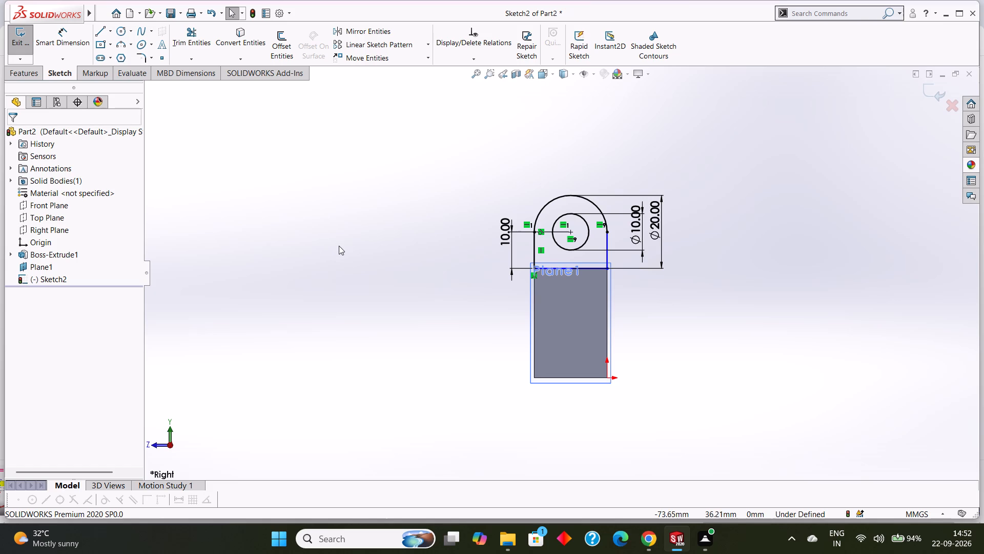
Examine the trimmed profile closely, especially where its lines meet the block's top edge.
scroll(382, 220, "down", 2)
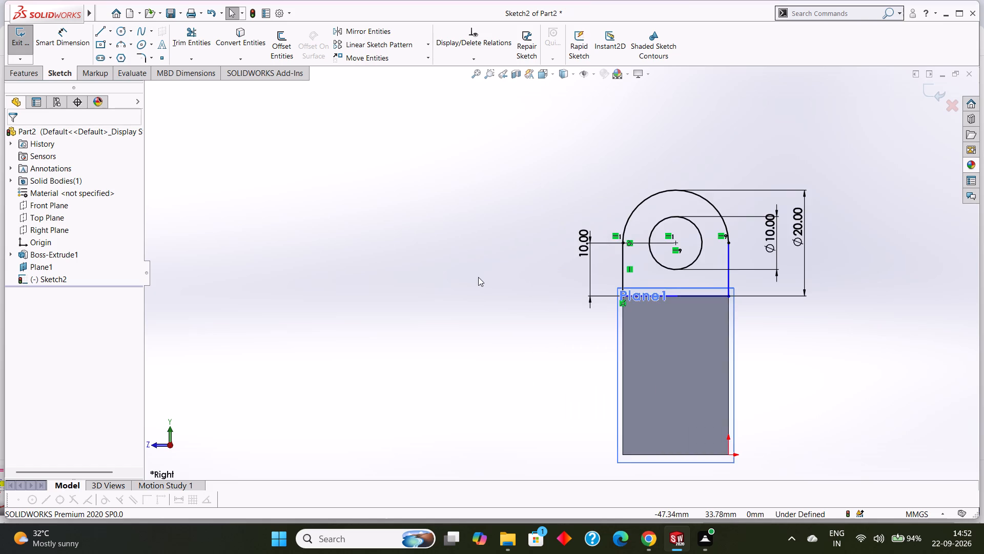
scroll(478, 277, "down", 3)
scroll(533, 283, "up", 5)
scroll(758, 288, "down", 6)
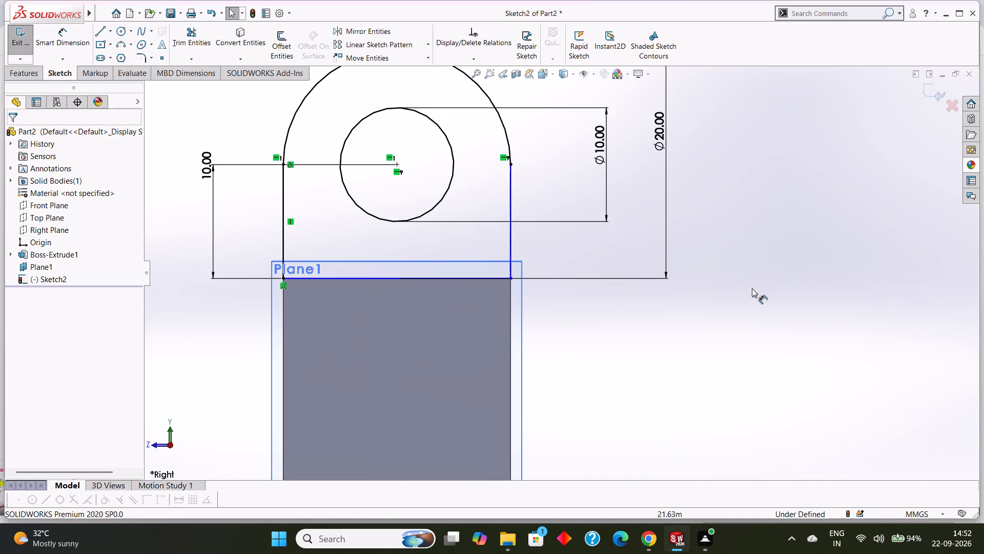
scroll(361, 270, "up", 4)
scroll(378, 264, "down", 4)
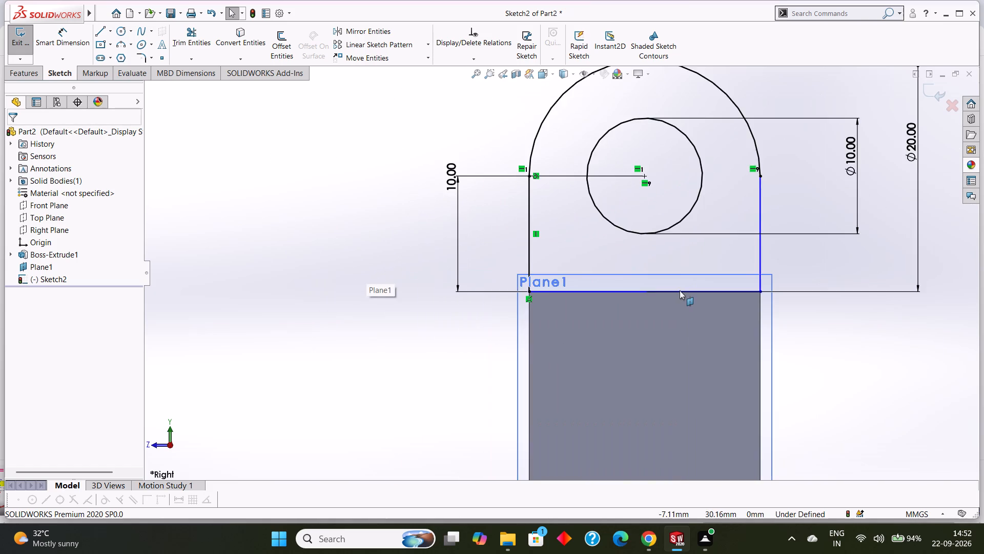
scroll(680, 290, "down", 5)
scroll(680, 290, "up", 8)
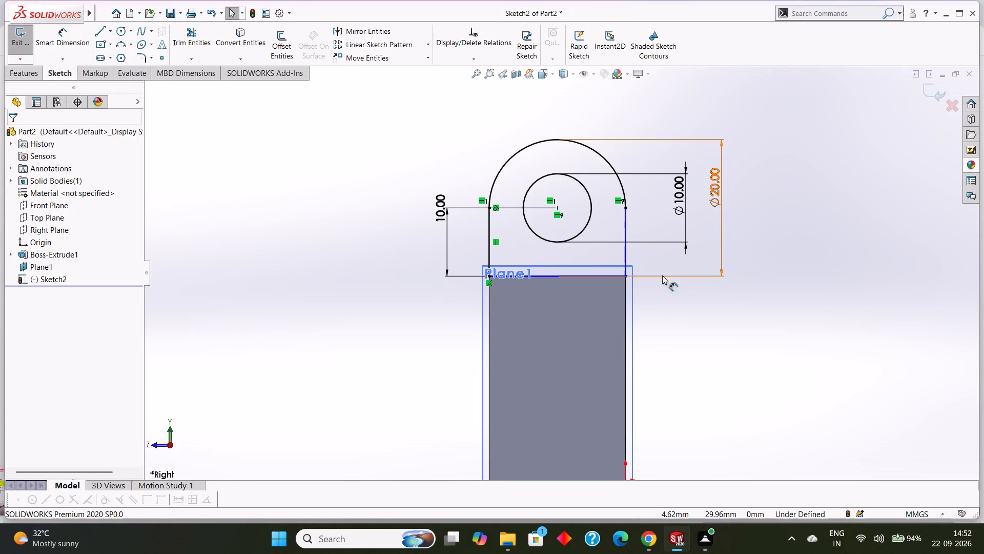
Extrude the round-topped lug profile 10 mm along the block's top, merging it with the block and keeping its hole open.
middle_click_drag(735, 288, 722, 340)
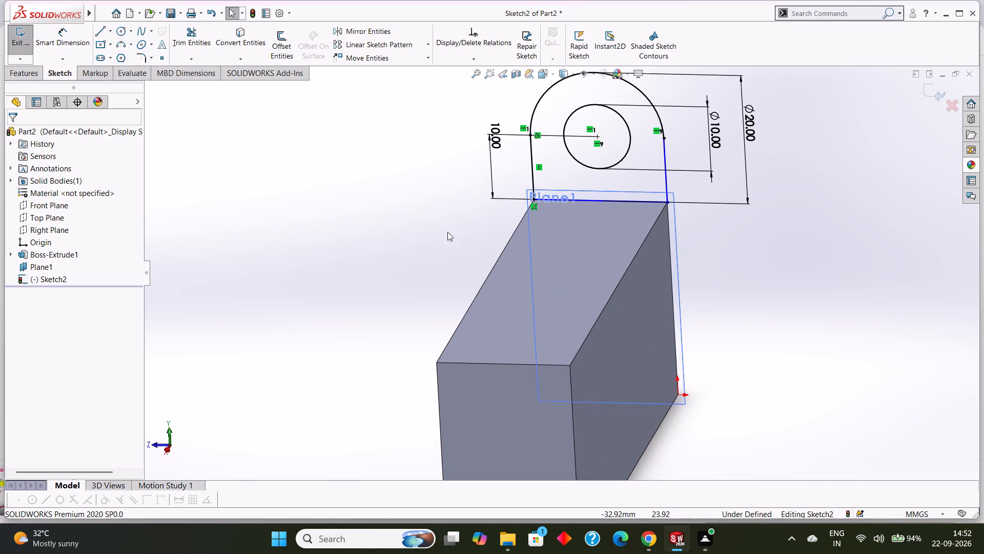
left_click(24, 72)
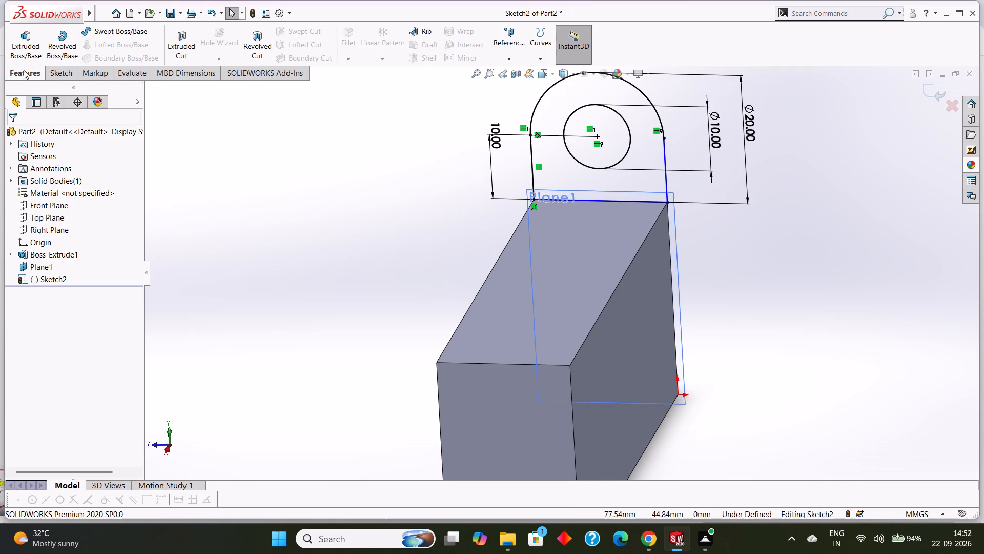
left_click(19, 52)
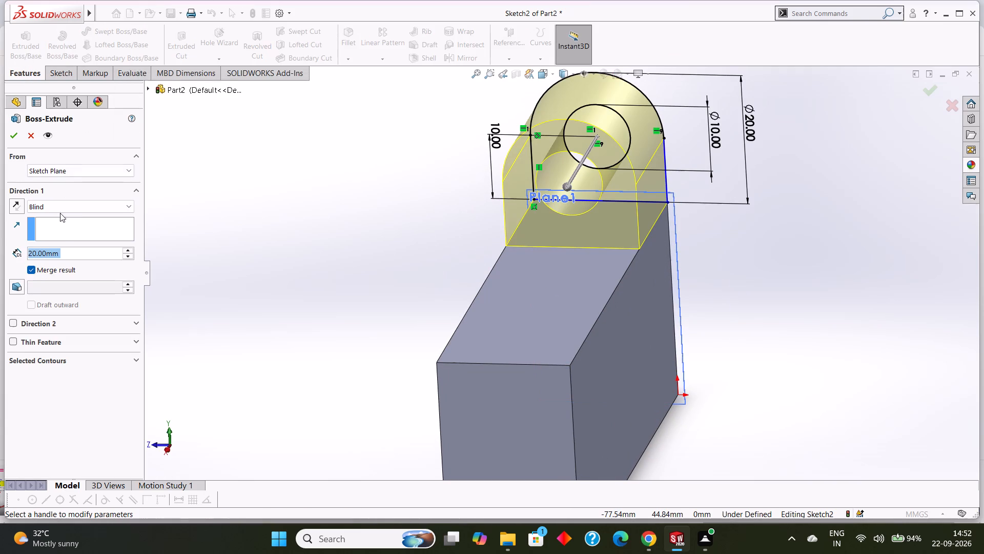
type("10")
key("Return")
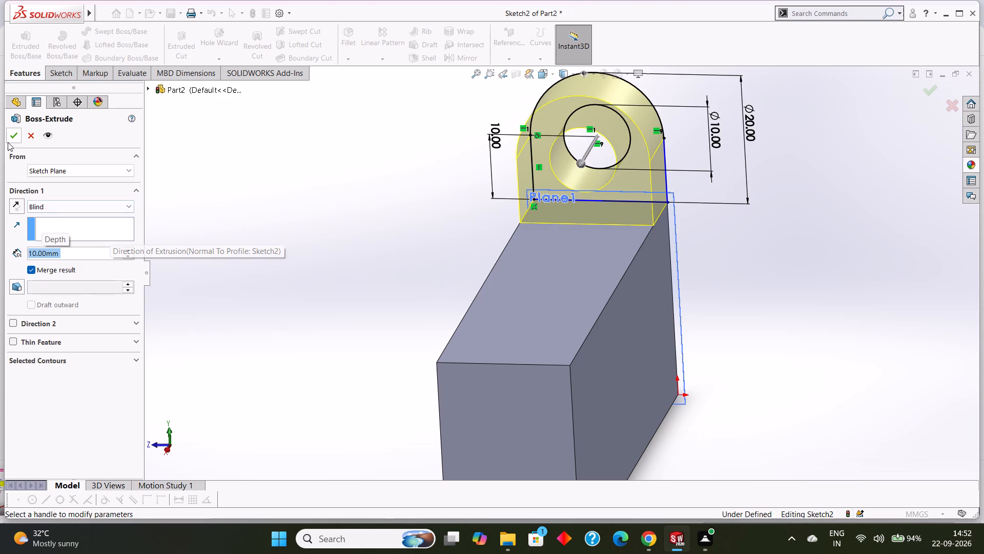
left_click(8, 141)
left_click(732, 271)
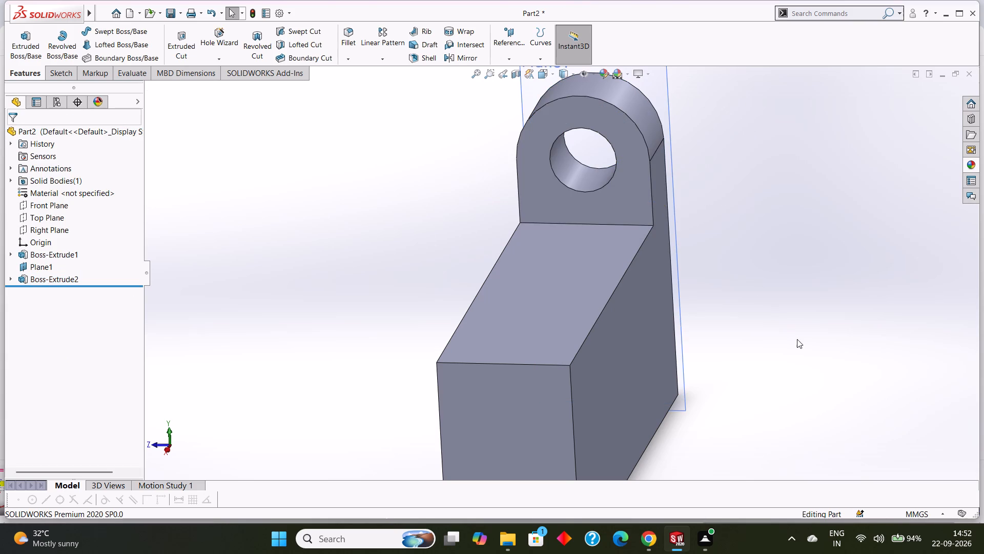
Hide Plane1, the reference plane that carries the lug sketch.
middle_click_drag(798, 339, 817, 335)
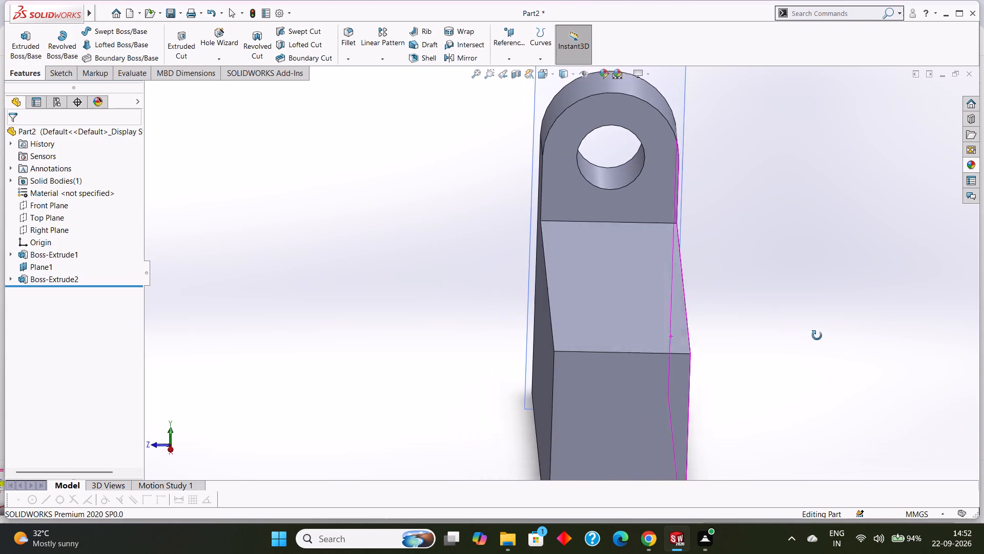
middle_click_drag(817, 335, 821, 335)
scroll(821, 335, "up", 3)
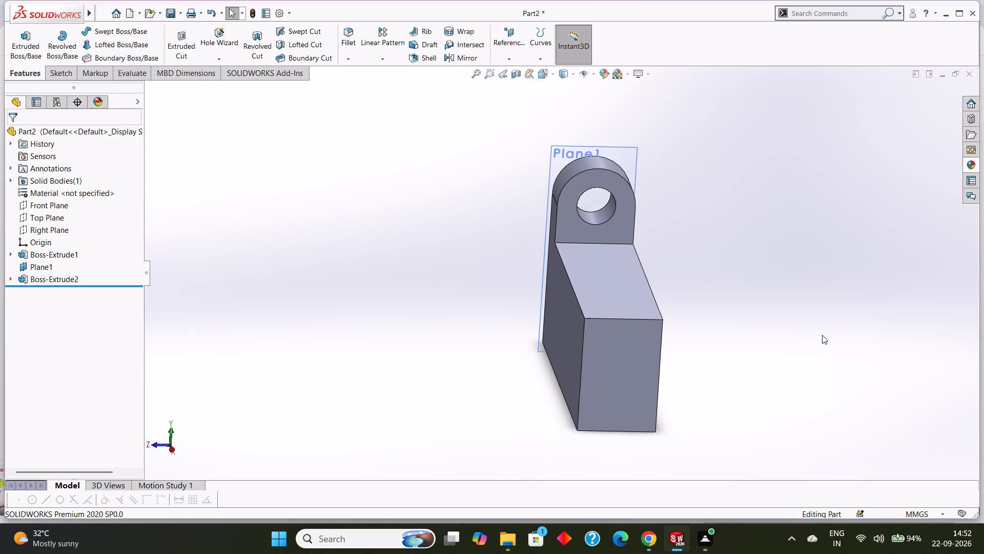
middle_click_drag(764, 248, 766, 255)
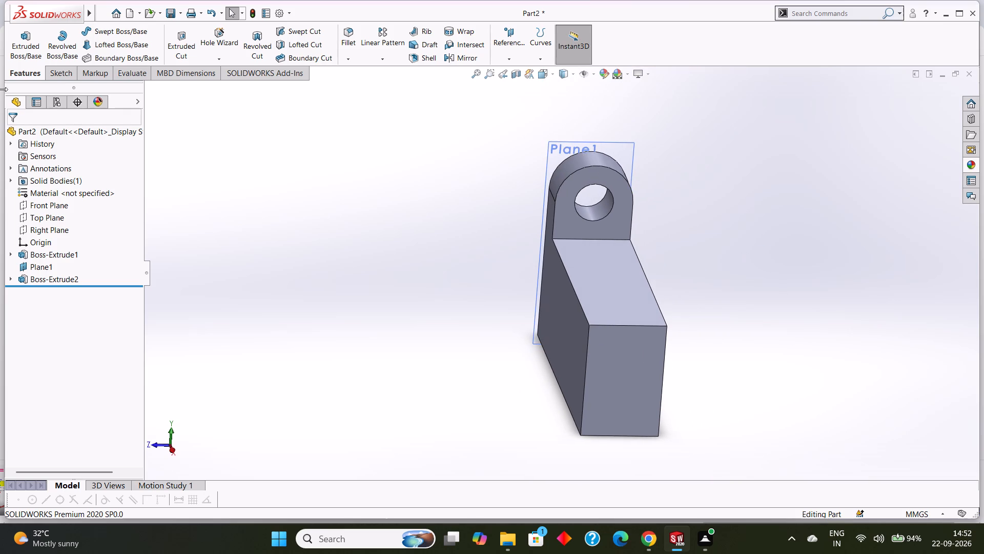
left_click(62, 67)
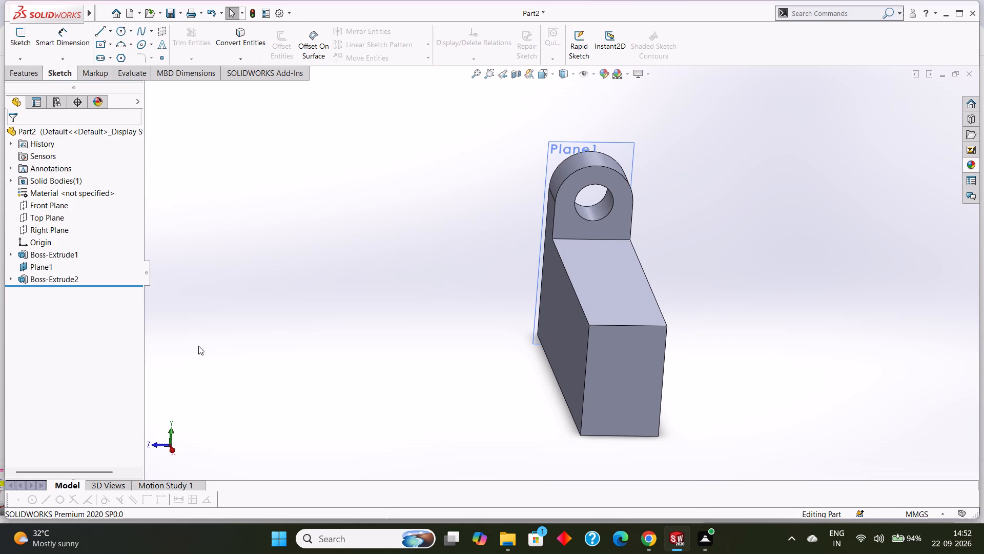
left_click(49, 269)
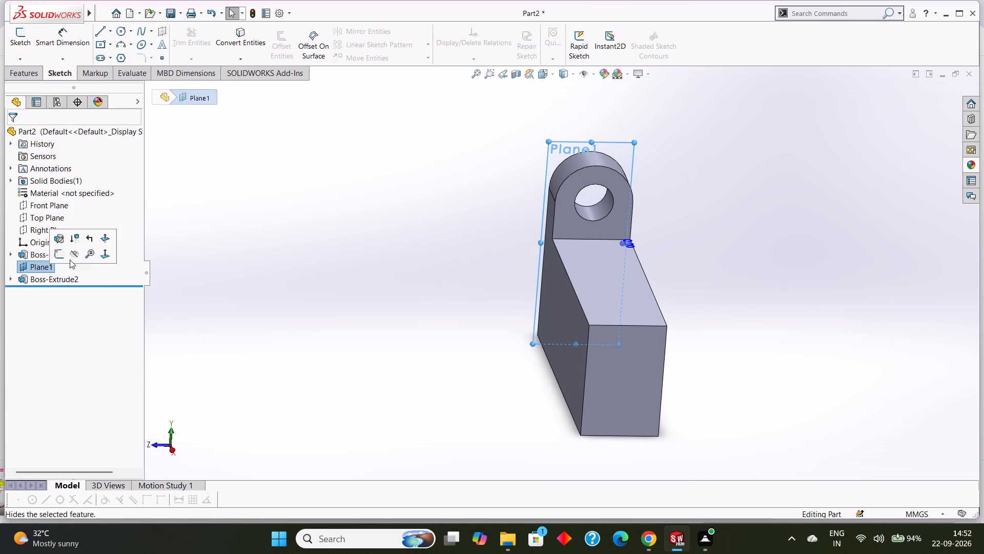
left_click(71, 254)
left_click(261, 213)
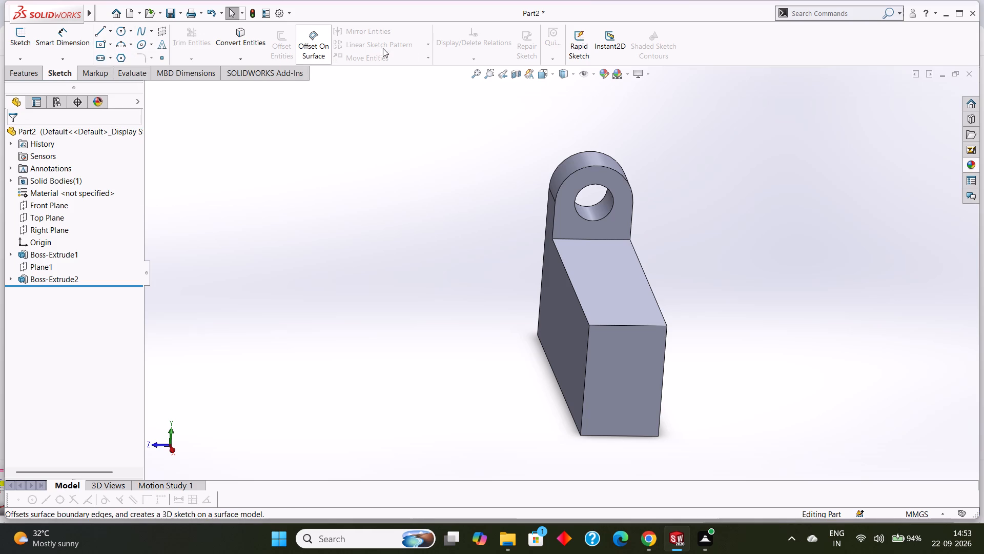
Create a reference plane offset 35 mm from the Right Plane, crossing the middle of the block's length.
left_click(23, 73)
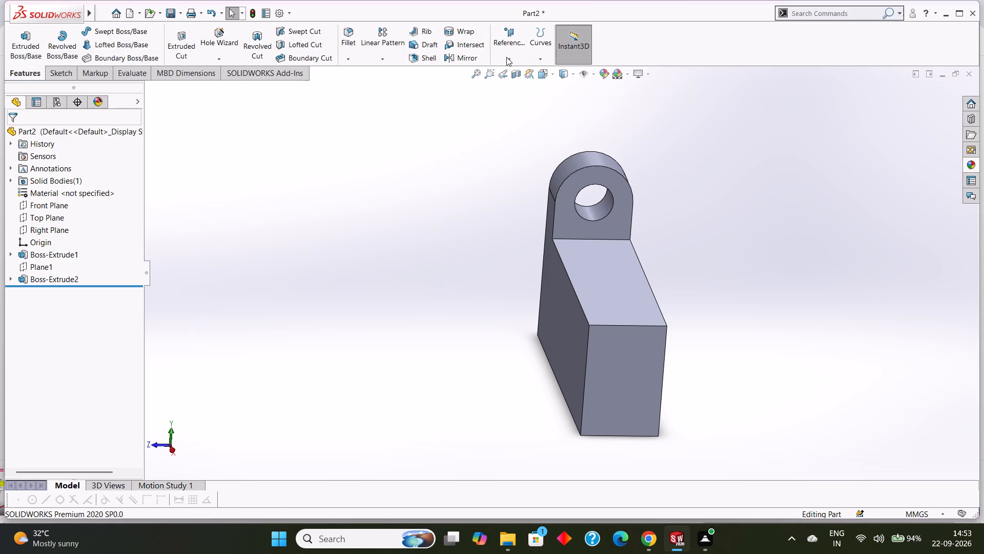
left_click(508, 57)
left_click(517, 71)
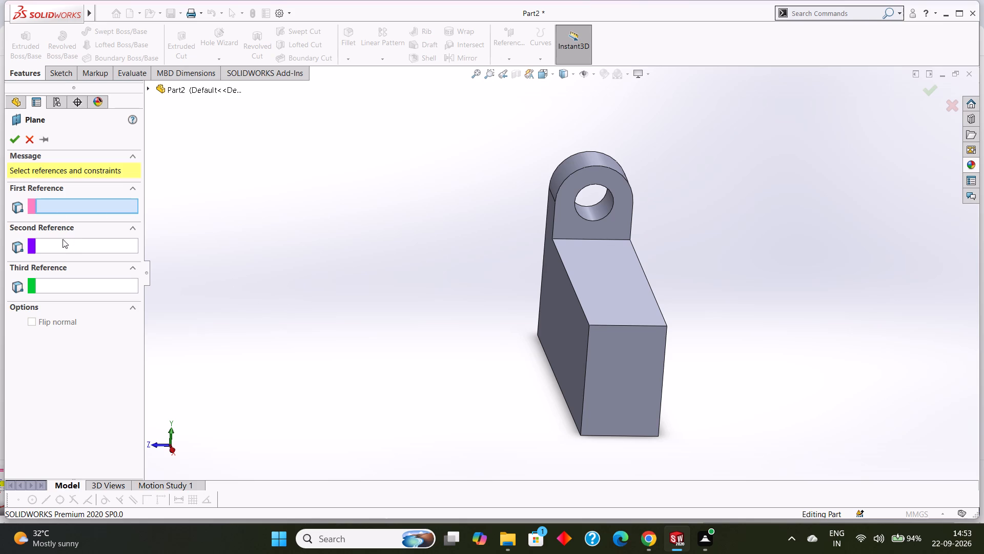
left_click(152, 87)
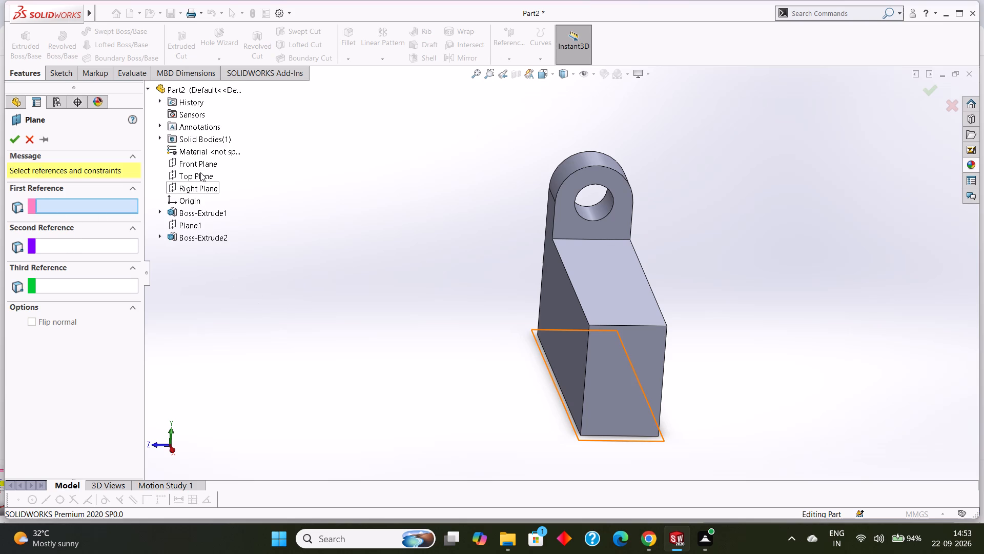
left_click(209, 188)
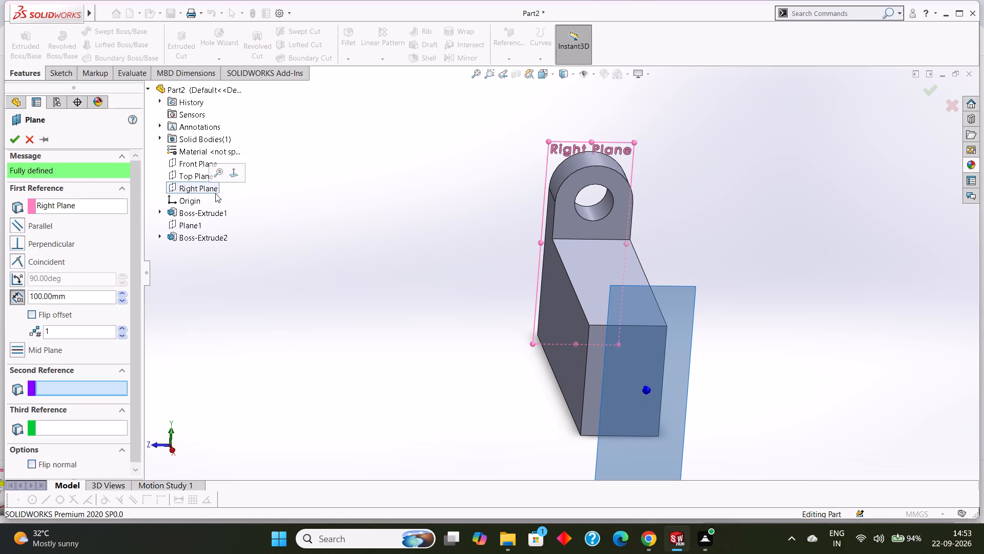
middle_click_drag(223, 316, 241, 311)
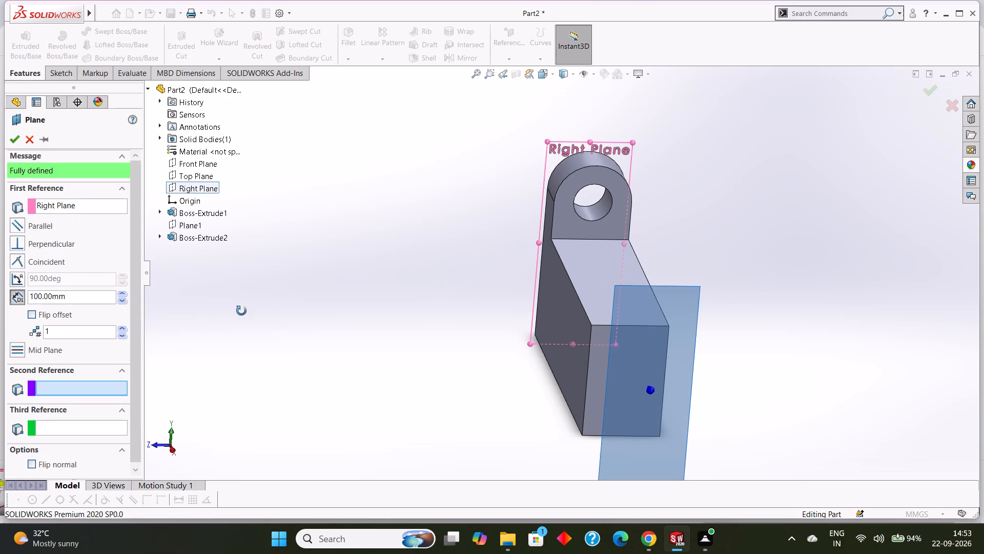
middle_click_drag(241, 311, 299, 308)
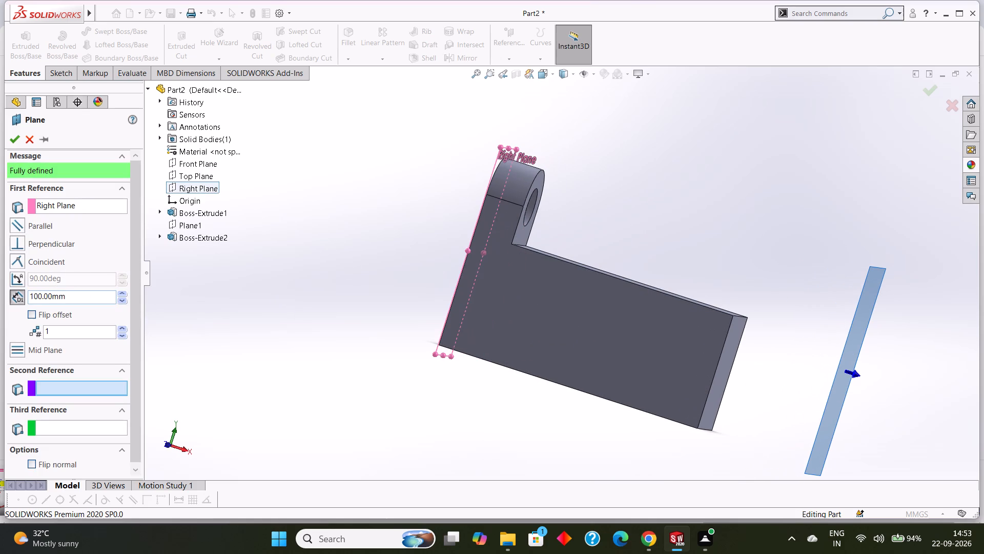
left_click_drag(95, 297, 25, 295)
type("35")
key("Return")
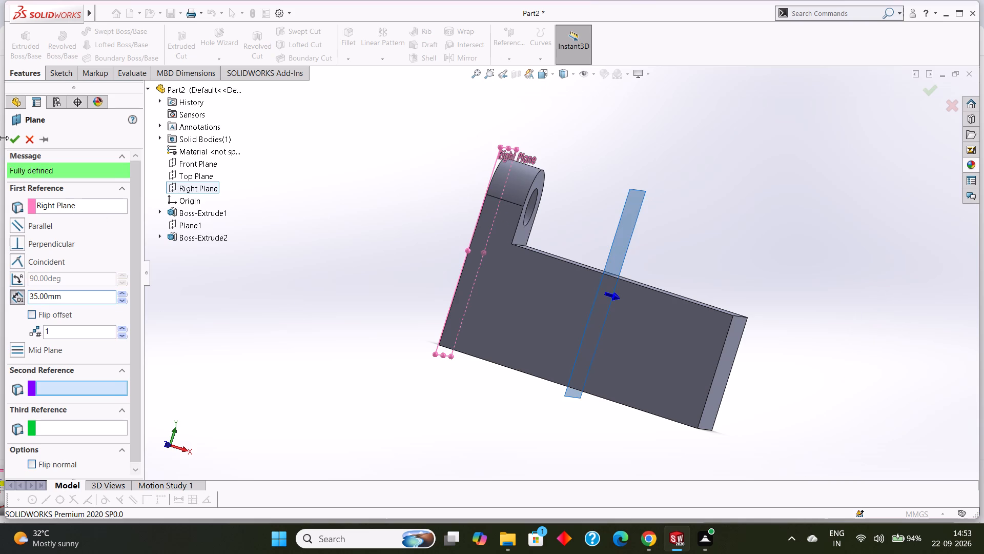
left_click(10, 141)
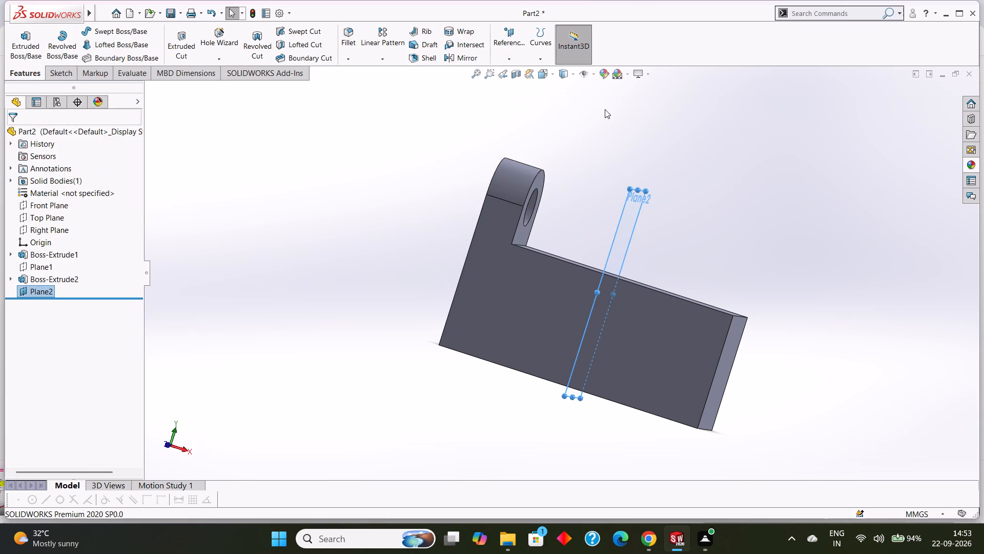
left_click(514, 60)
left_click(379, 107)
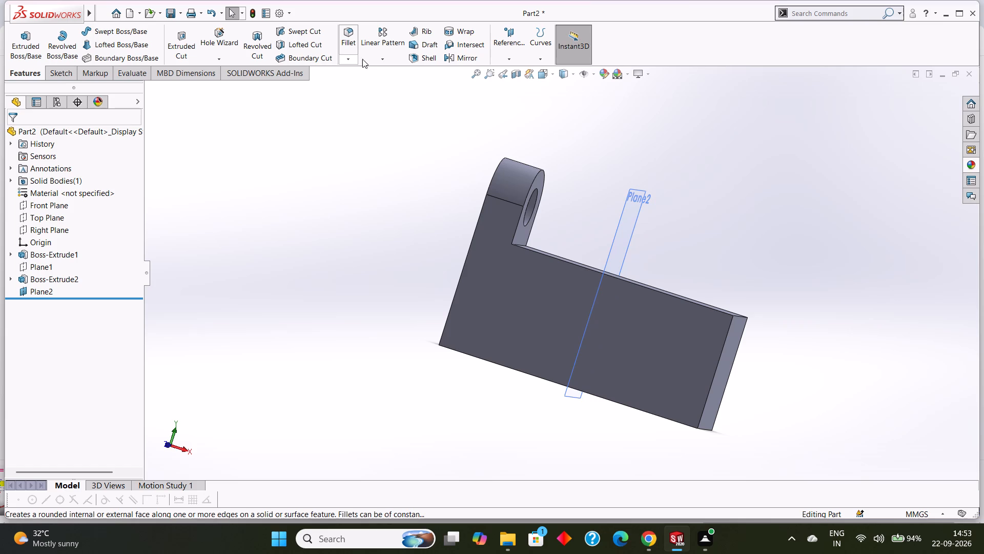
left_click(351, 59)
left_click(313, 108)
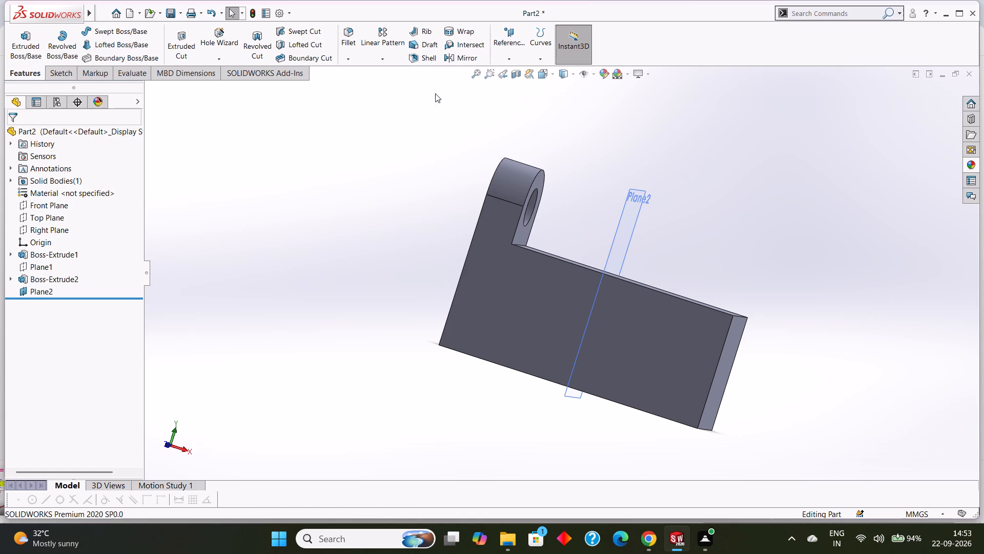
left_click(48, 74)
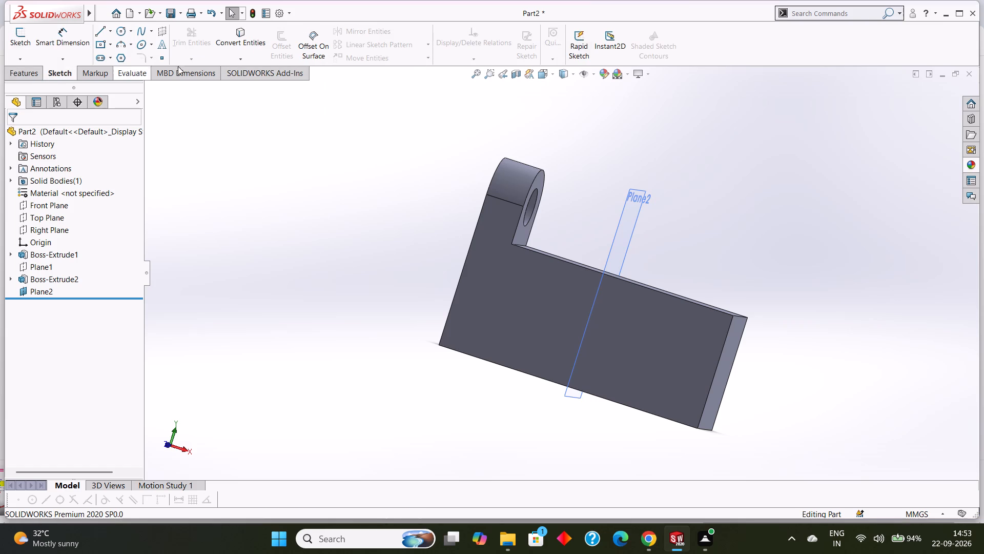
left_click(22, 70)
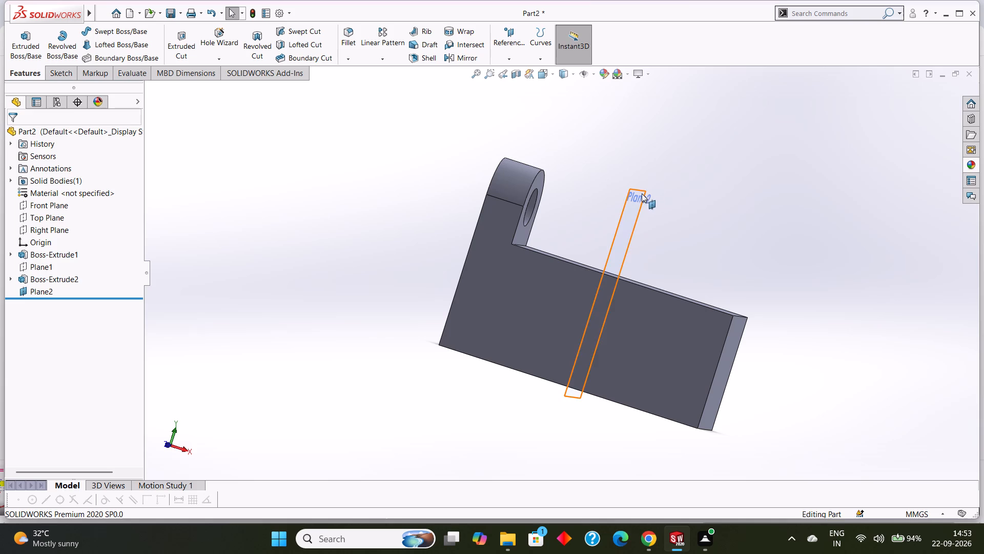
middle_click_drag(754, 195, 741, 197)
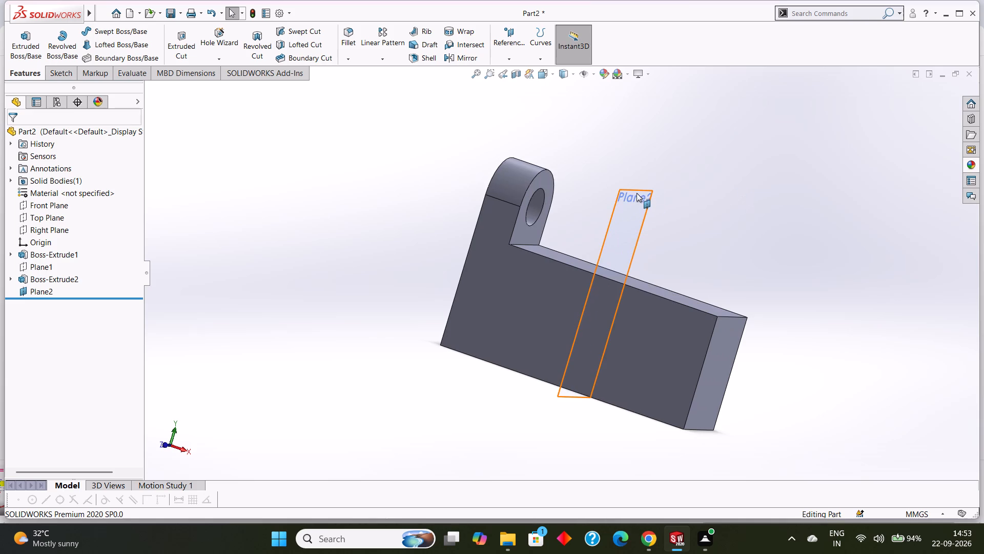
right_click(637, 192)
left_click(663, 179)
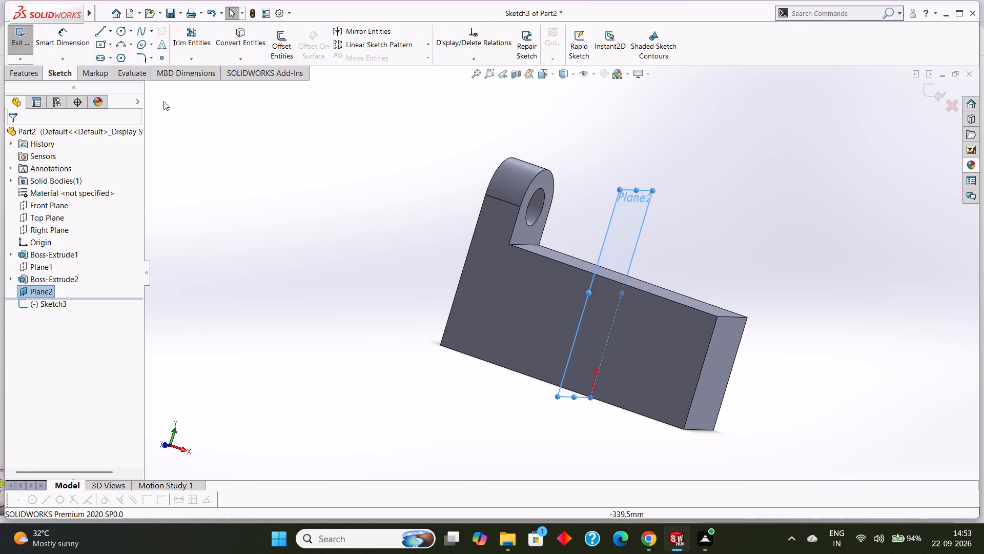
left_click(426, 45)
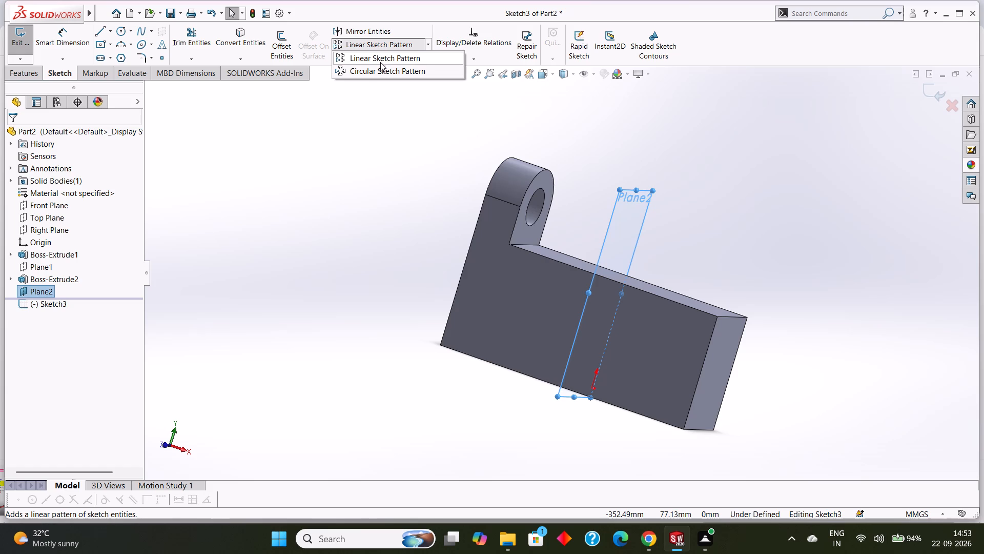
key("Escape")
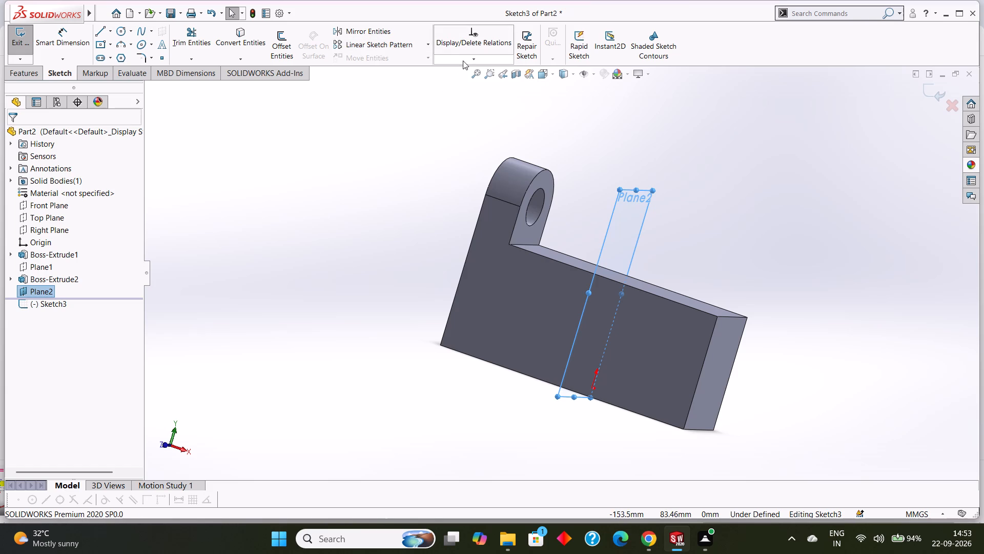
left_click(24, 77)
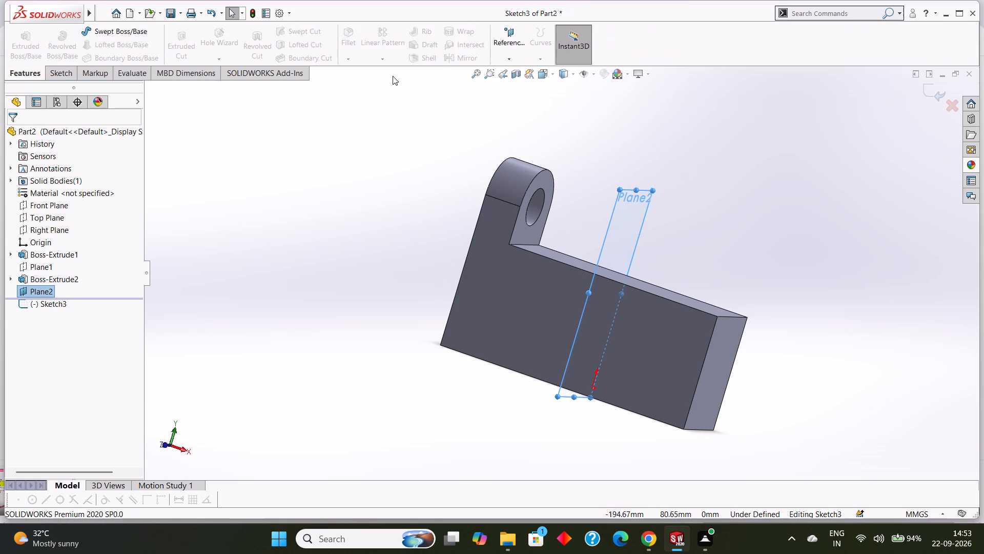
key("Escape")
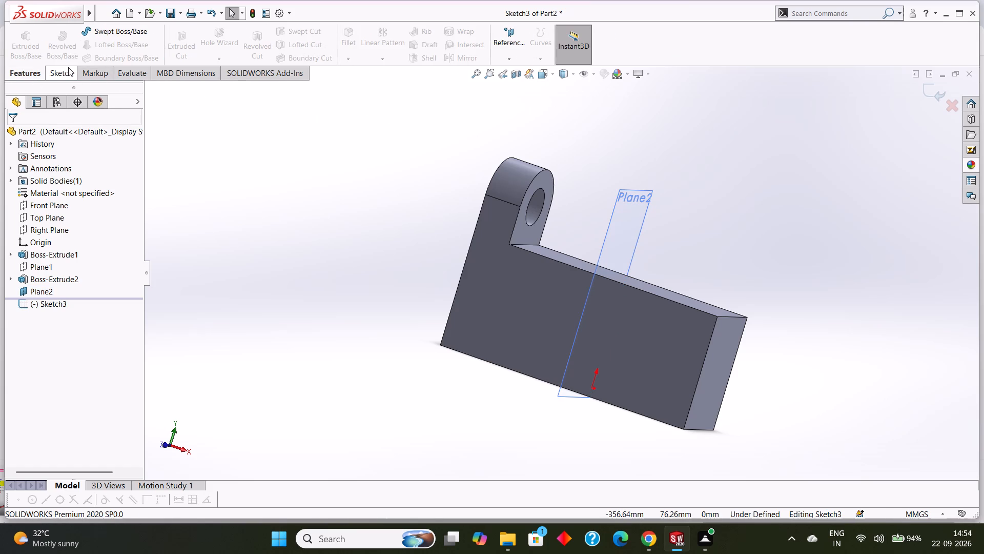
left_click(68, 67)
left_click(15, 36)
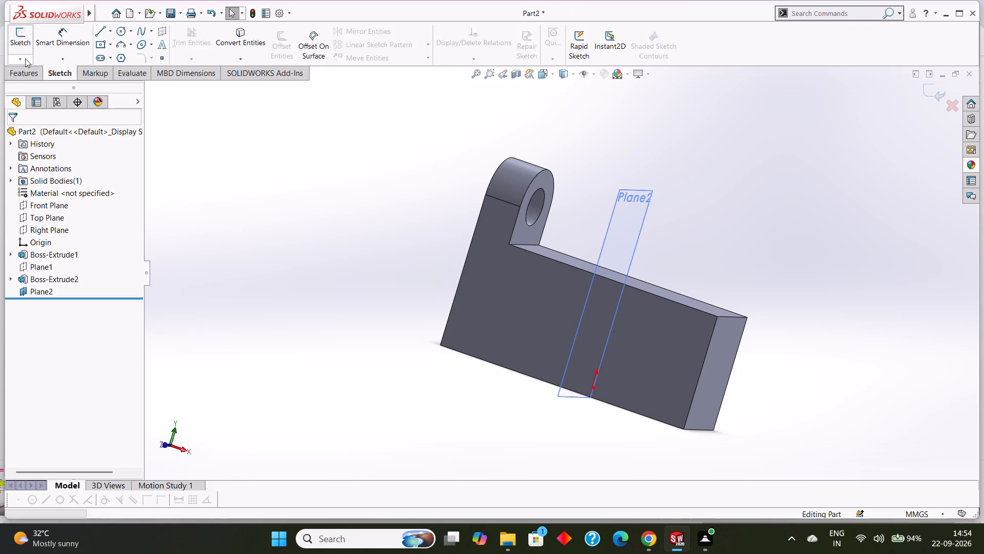
Mirror the round-topped lug extrusion about Plane2 to the opposite end of the block.
left_click(27, 74)
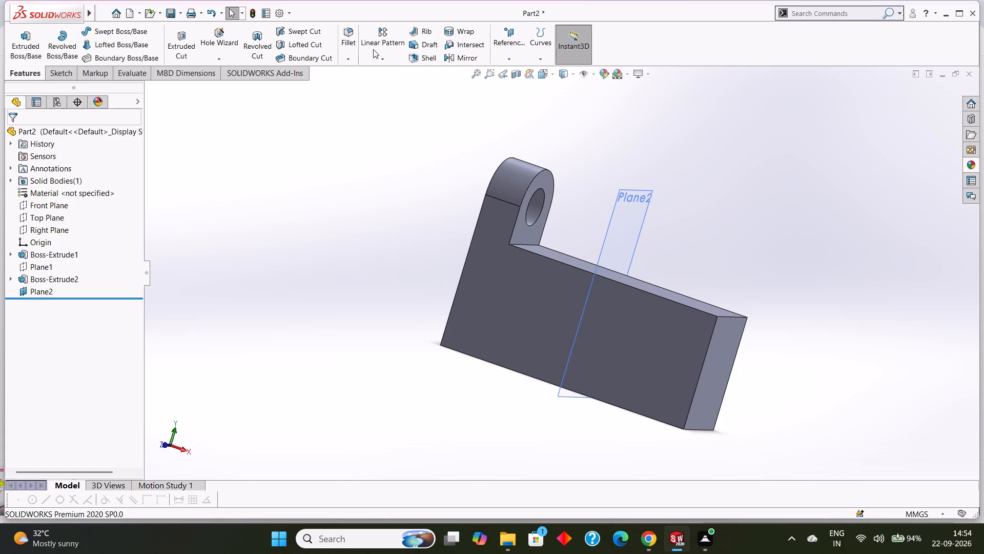
left_click(378, 56)
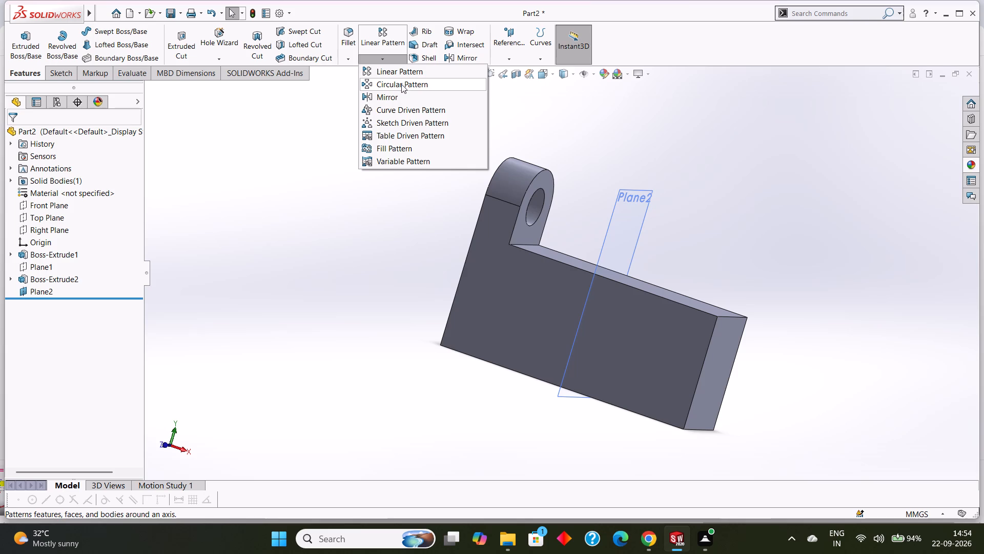
left_click(398, 98)
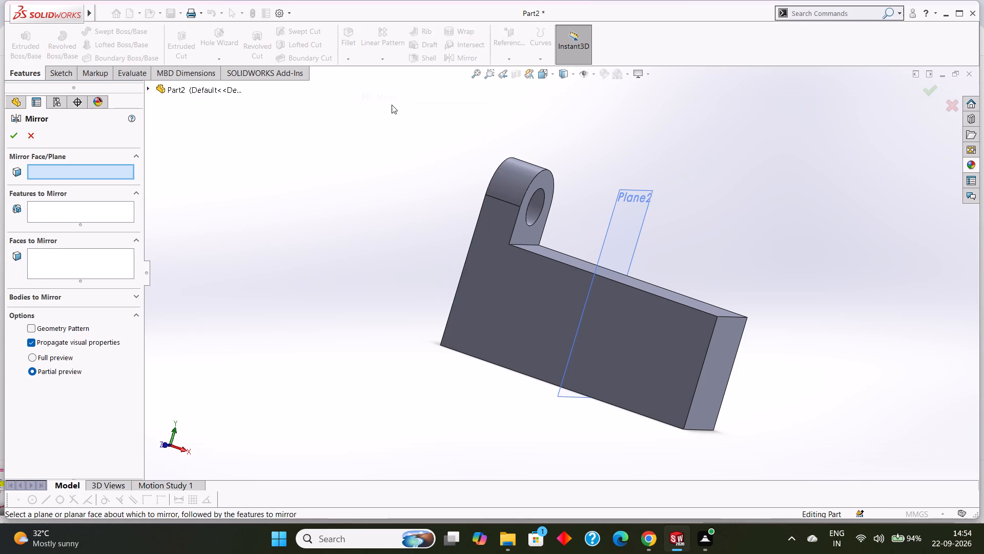
middle_click_drag(809, 171, 790, 197)
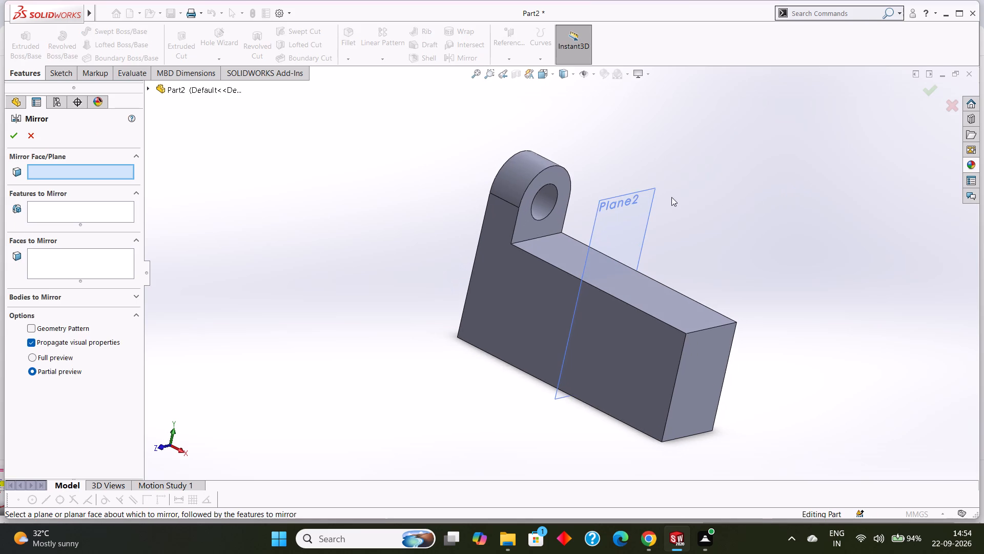
left_click(649, 189)
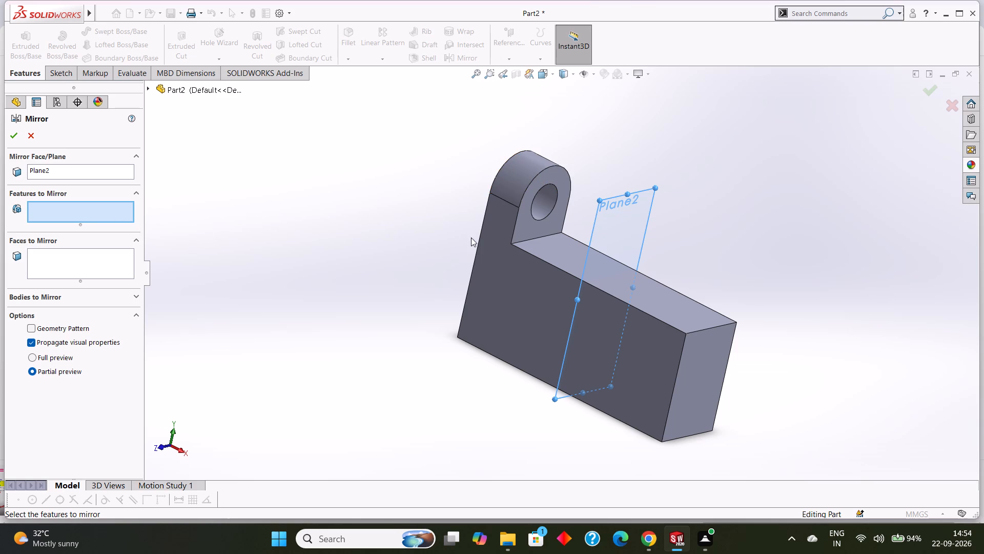
left_click(523, 222)
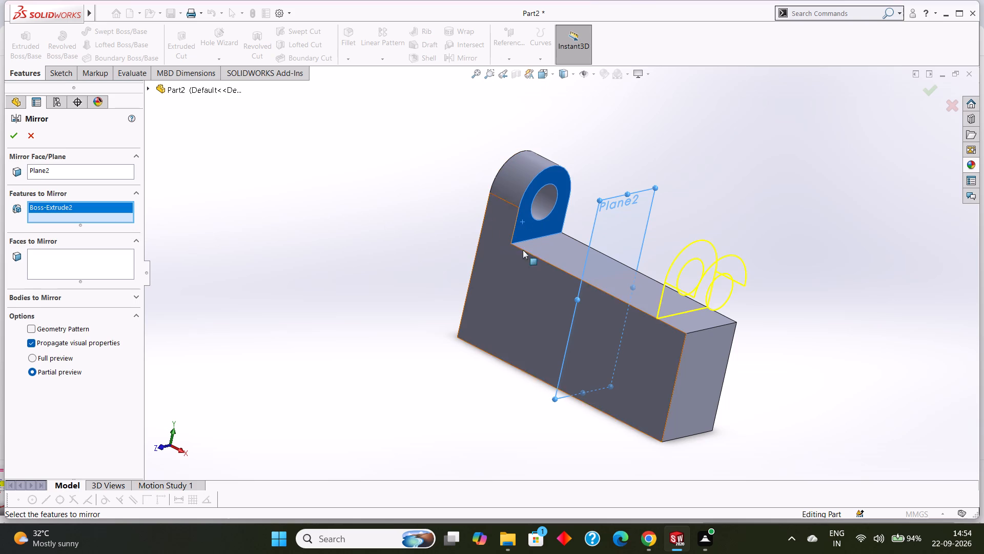
middle_click_drag(844, 255, 858, 251)
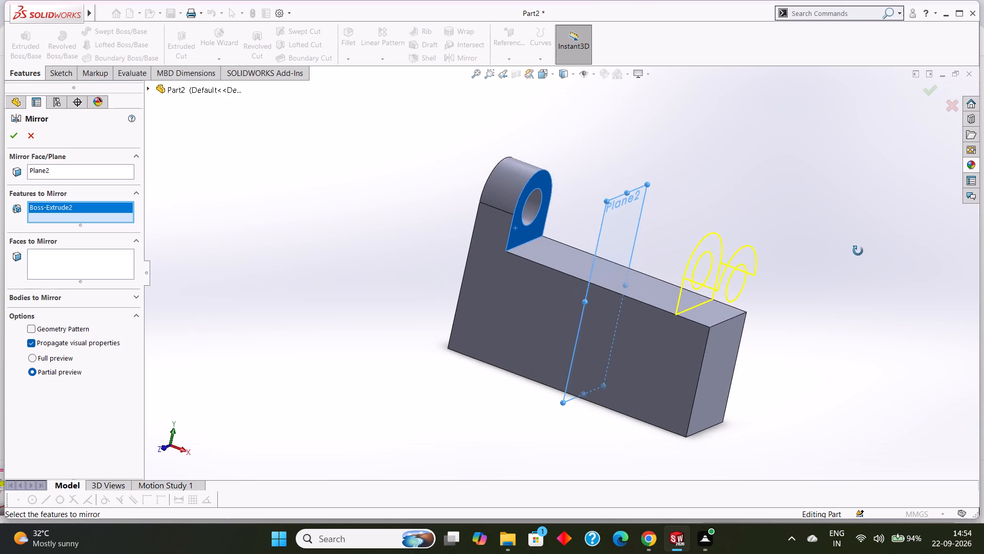
middle_click_drag(858, 251, 862, 256)
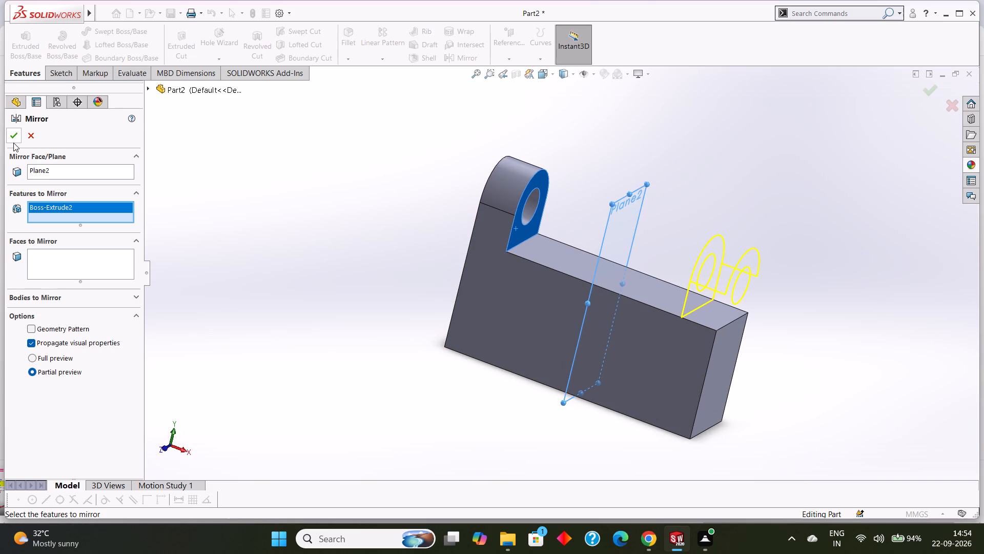
left_click(13, 143)
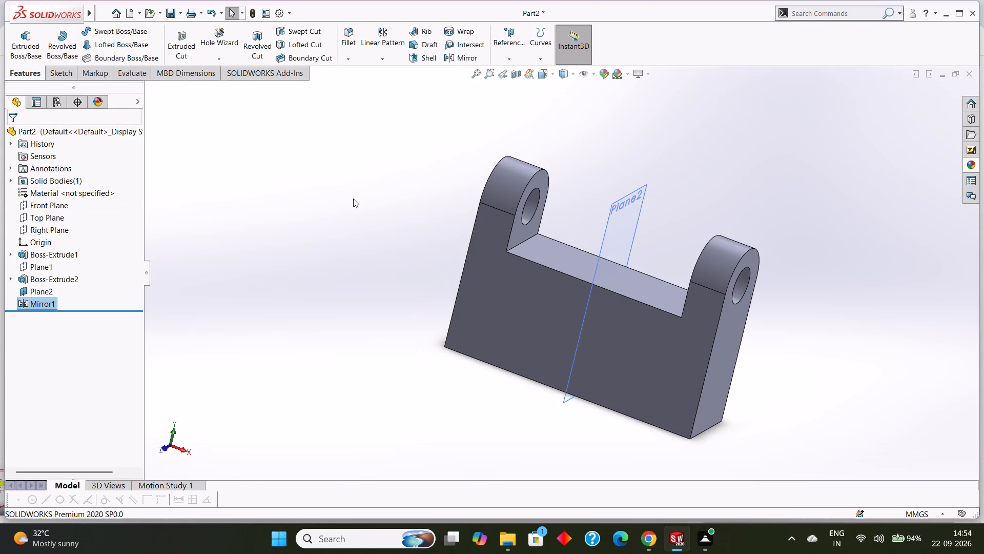
left_click(314, 190)
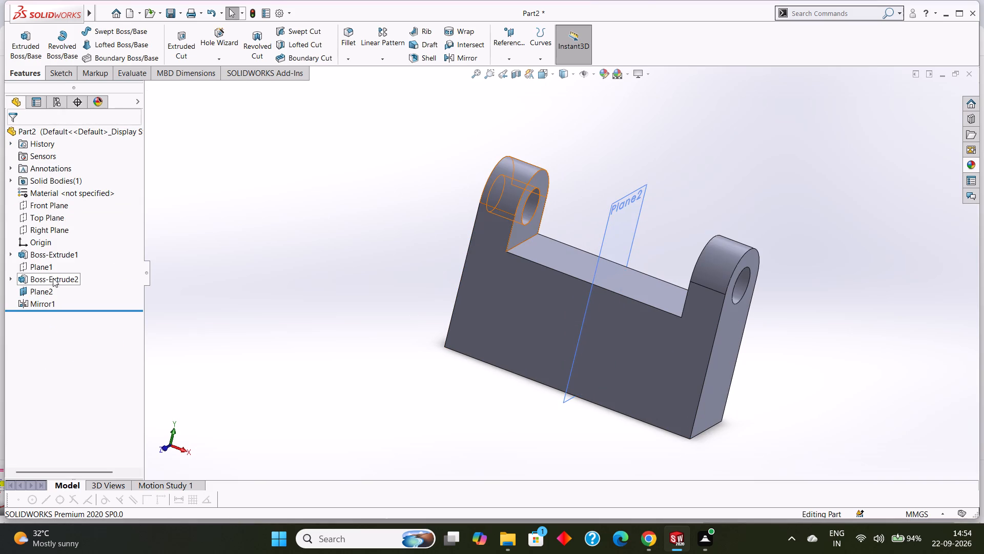
Hide Plane2, the mid-length reference plane used for the mirror.
left_click(45, 292)
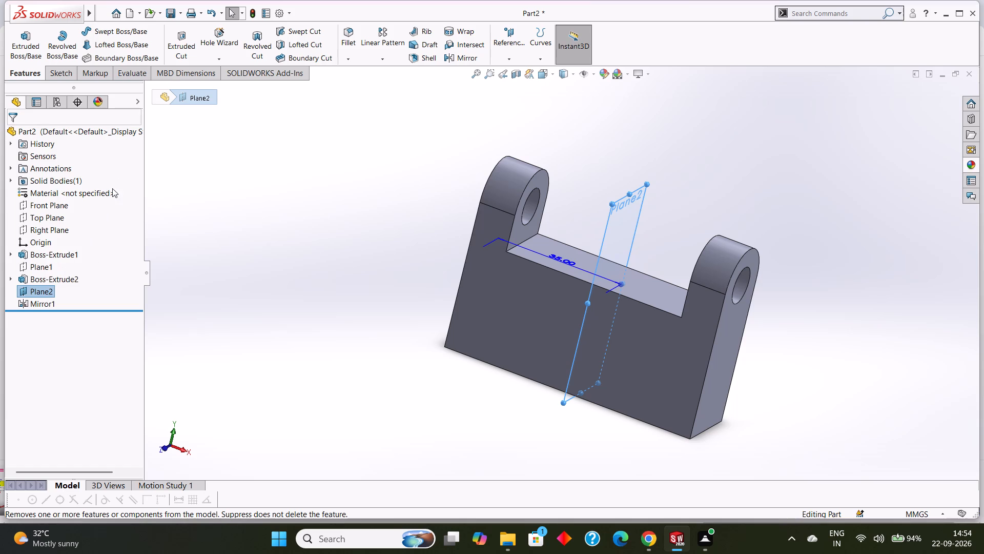
right_click(35, 290)
left_click(59, 276)
left_click(257, 273)
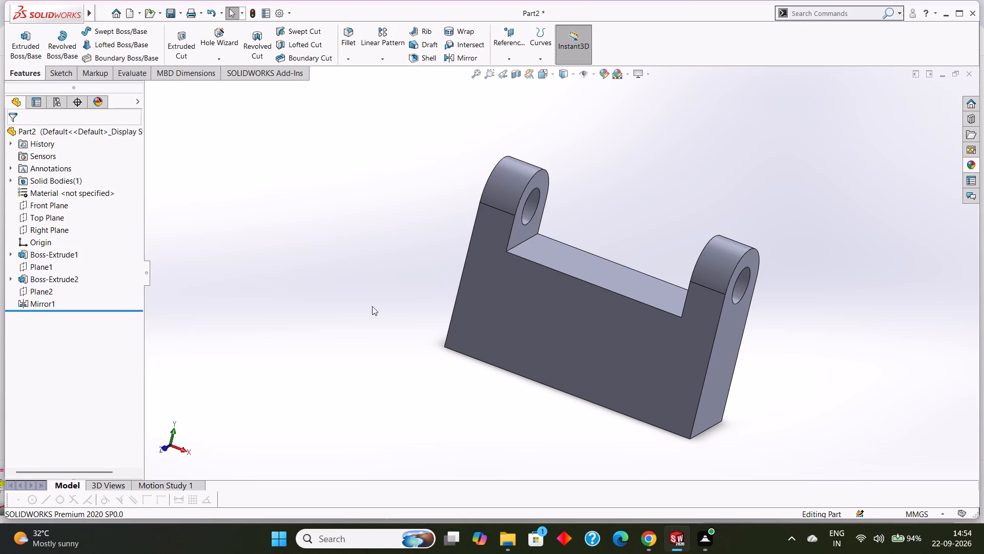
Examine the two-lug part from its end and front, checking both lugs and their holes.
middle_click_drag(380, 309, 324, 306)
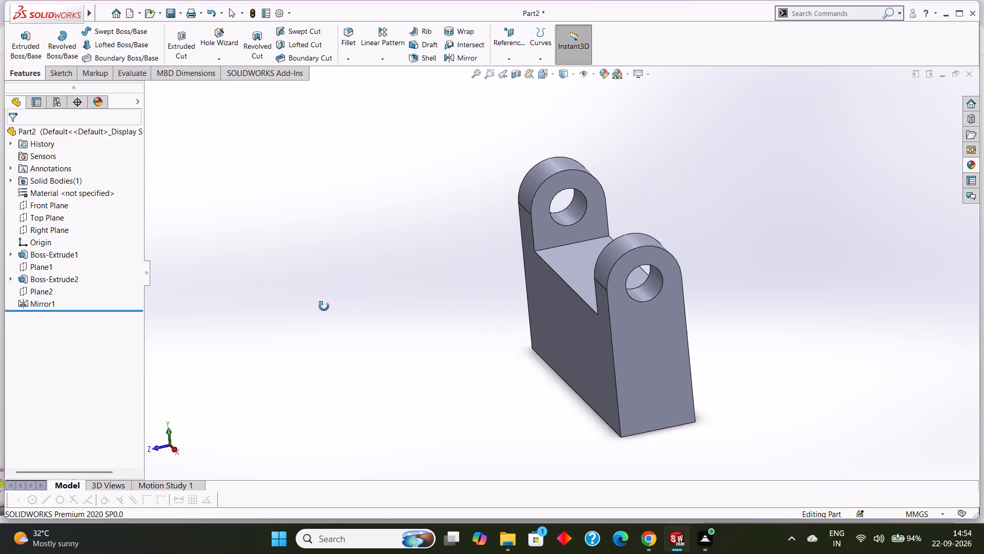
middle_click_drag(324, 306, 305, 309)
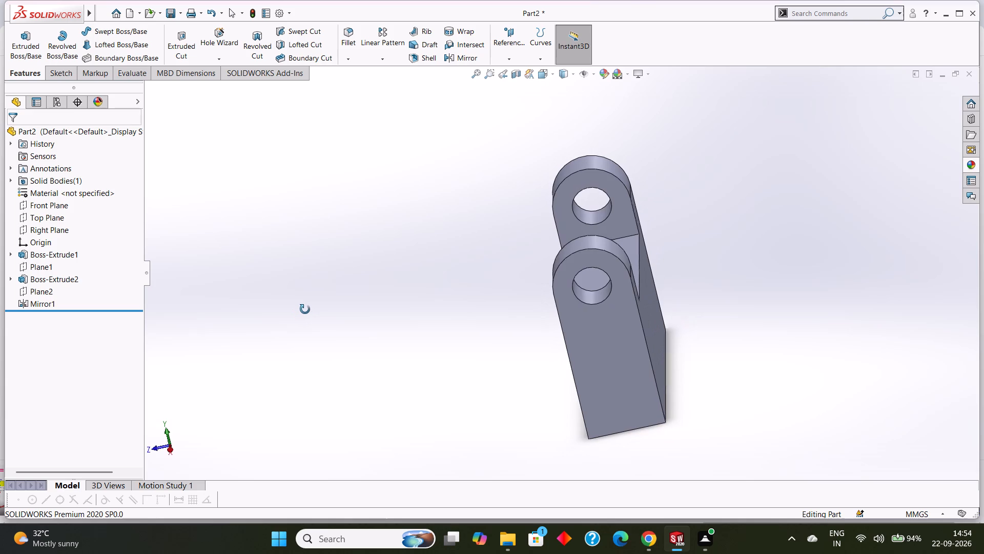
middle_click_drag(305, 309, 356, 294)
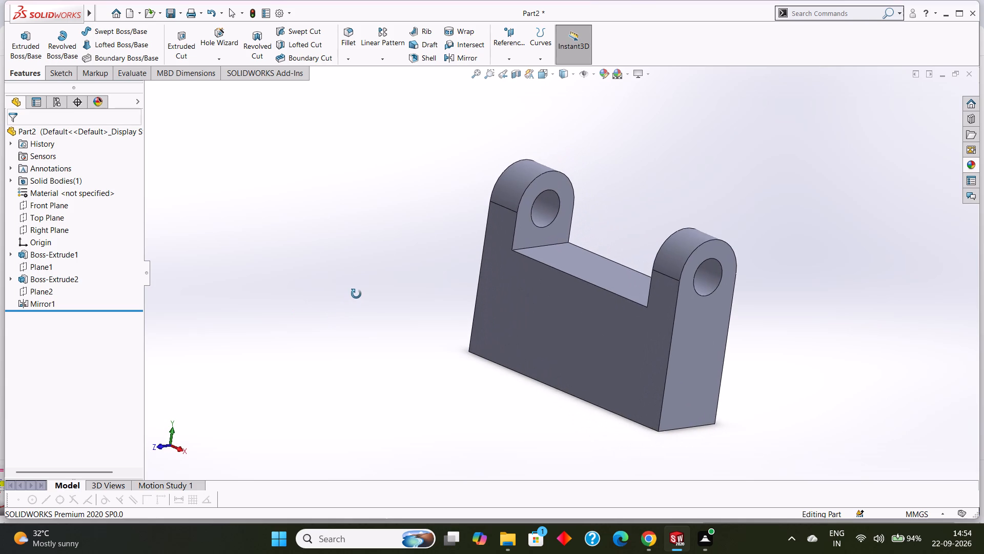
middle_click_drag(356, 294, 356, 300)
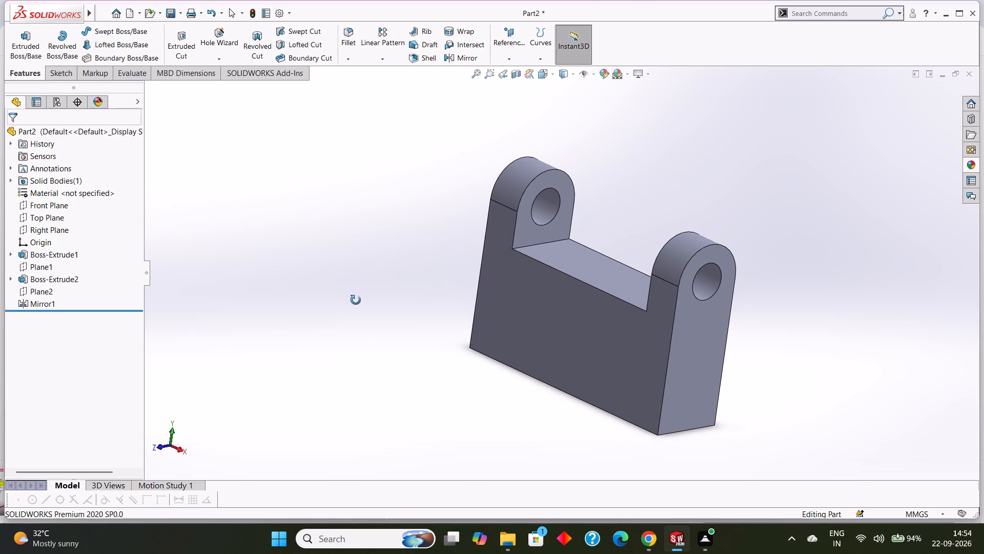
middle_click_drag(356, 300, 355, 302)
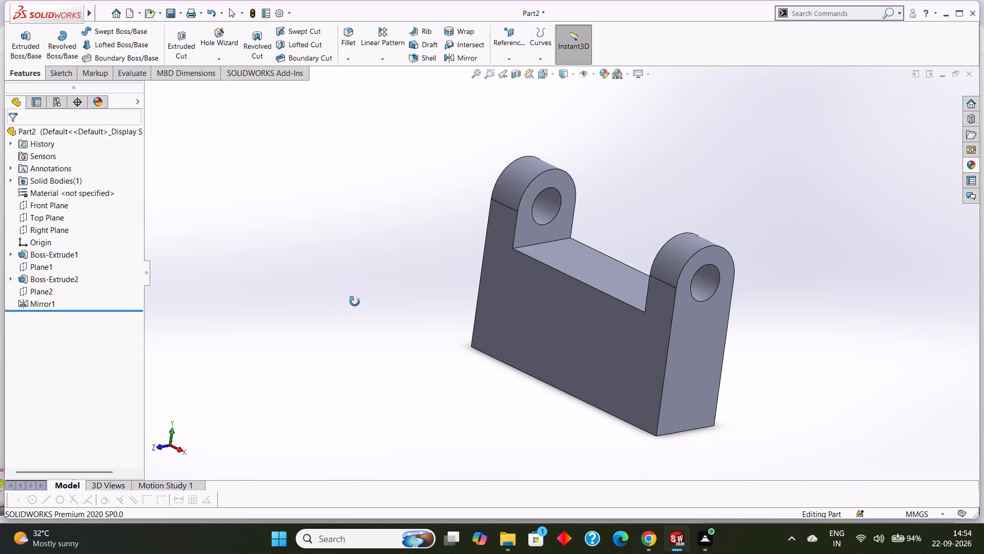
middle_click_drag(355, 302, 355, 313)
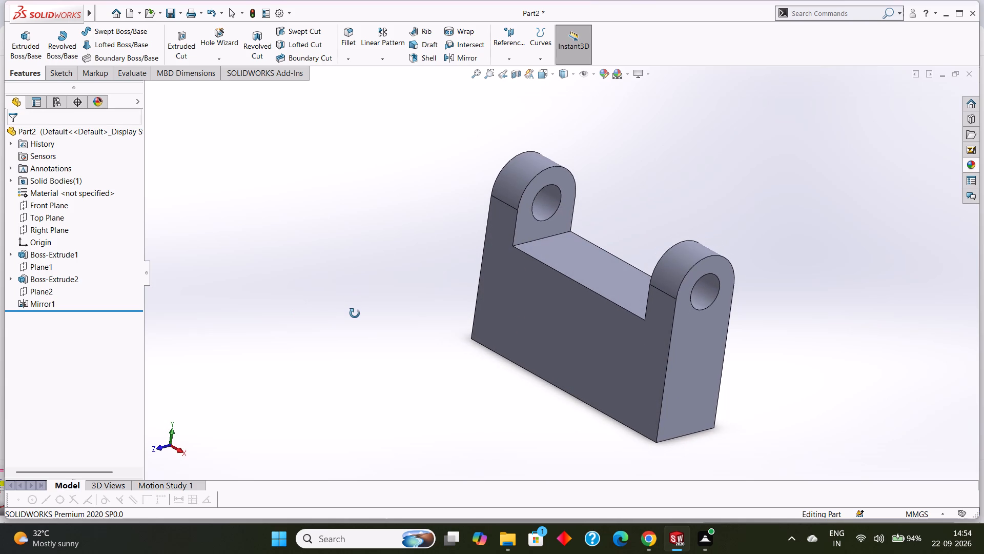
middle_click_drag(355, 313, 359, 304)
Sketch a 10 × 10 mm center rectangle on the block's 70 mm long front face, below the mirrored lug.
left_click(567, 359)
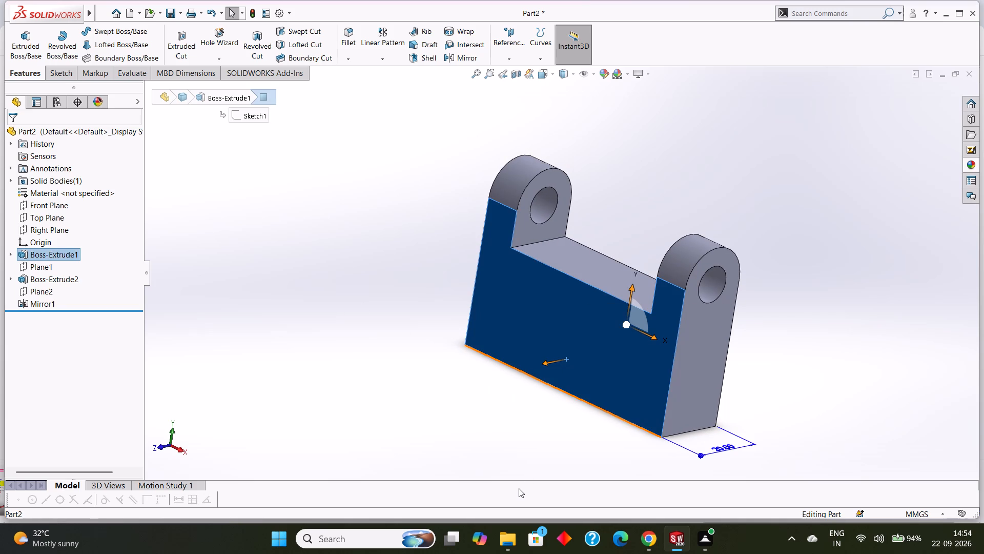
key("ctrl+8")
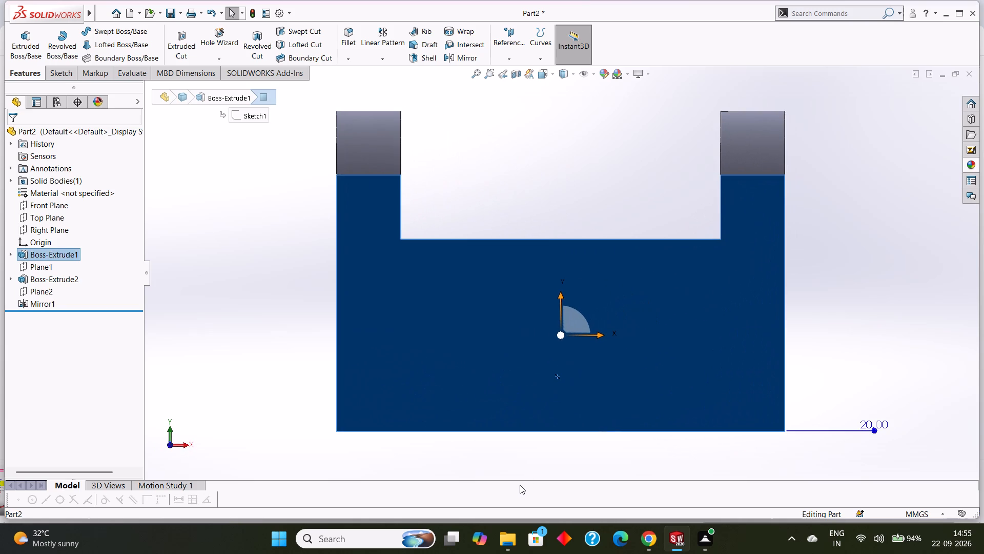
right_click(515, 337)
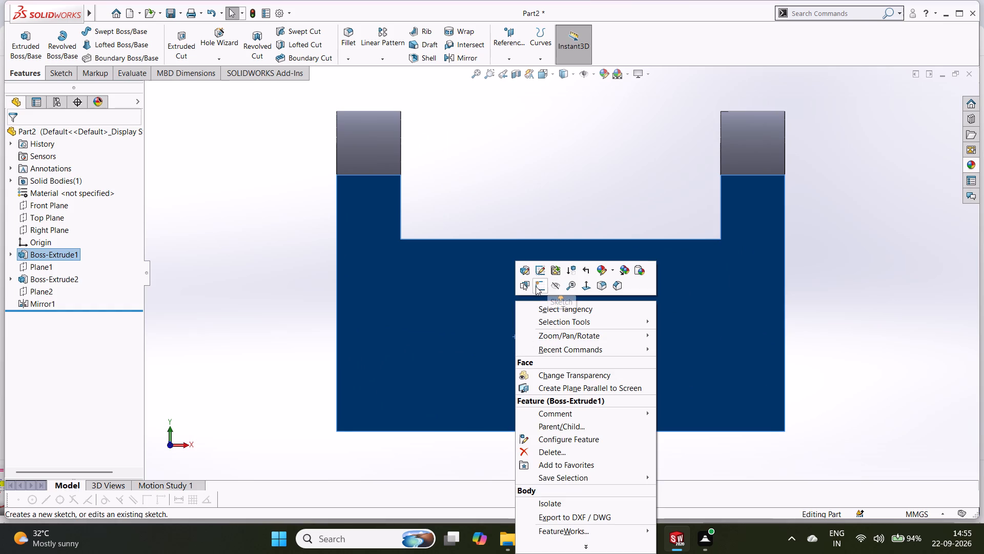
left_click(535, 286)
key("Escape")
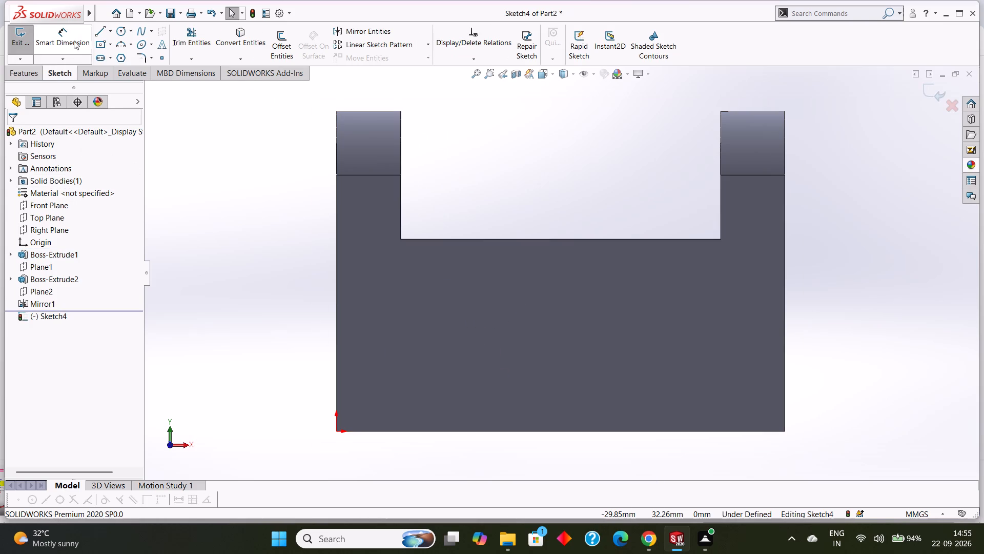
left_click(102, 40)
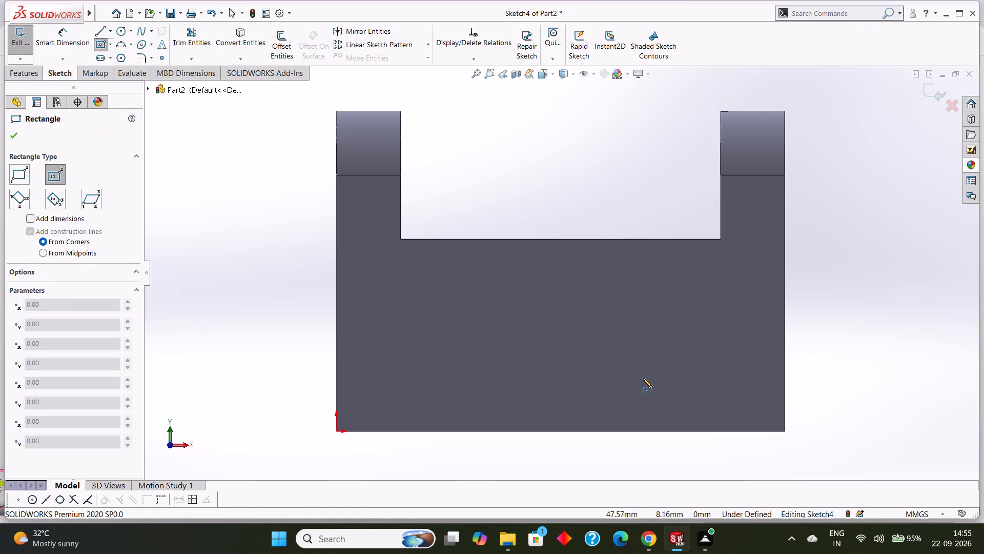
left_click(682, 352)
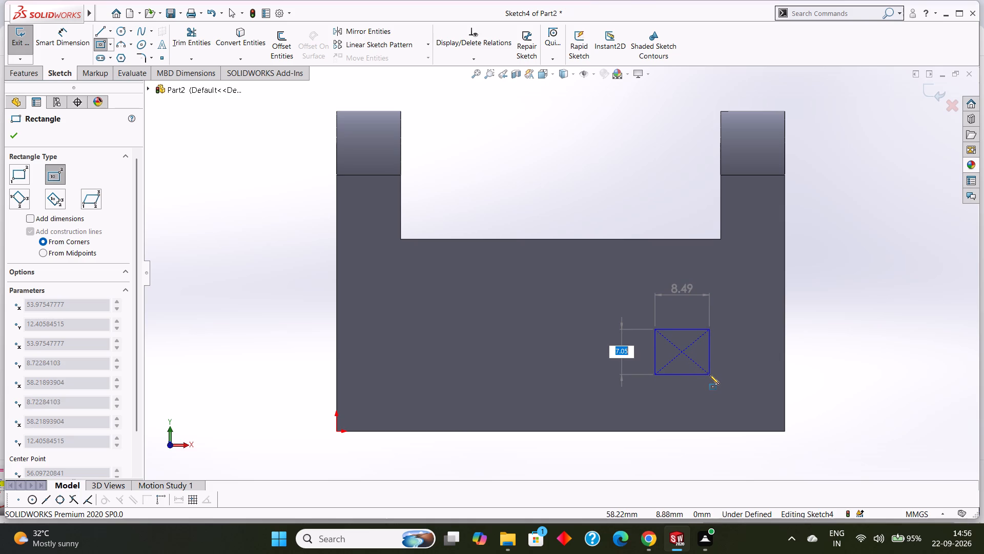
type("10")
key("Tab")
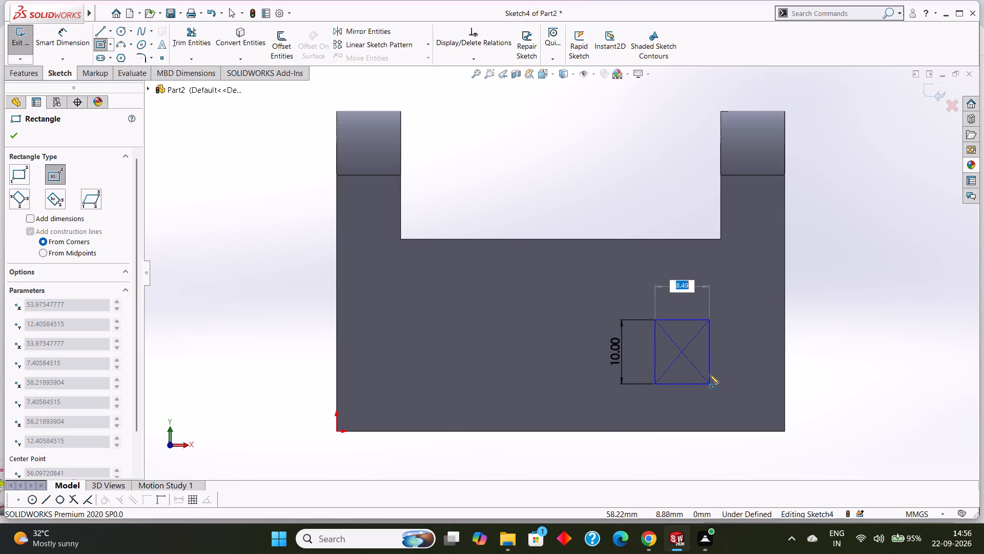
type("10")
key("Return")
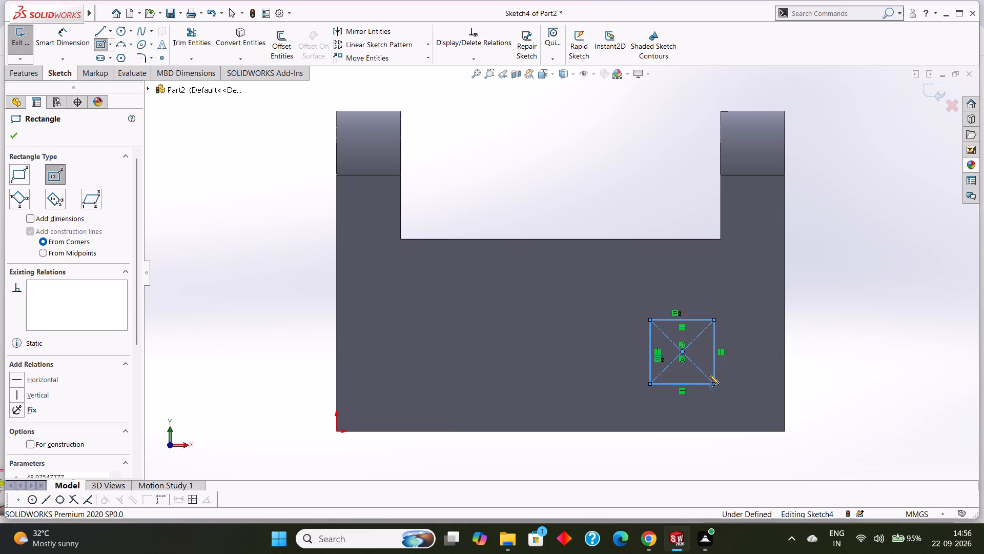
left_click(18, 140)
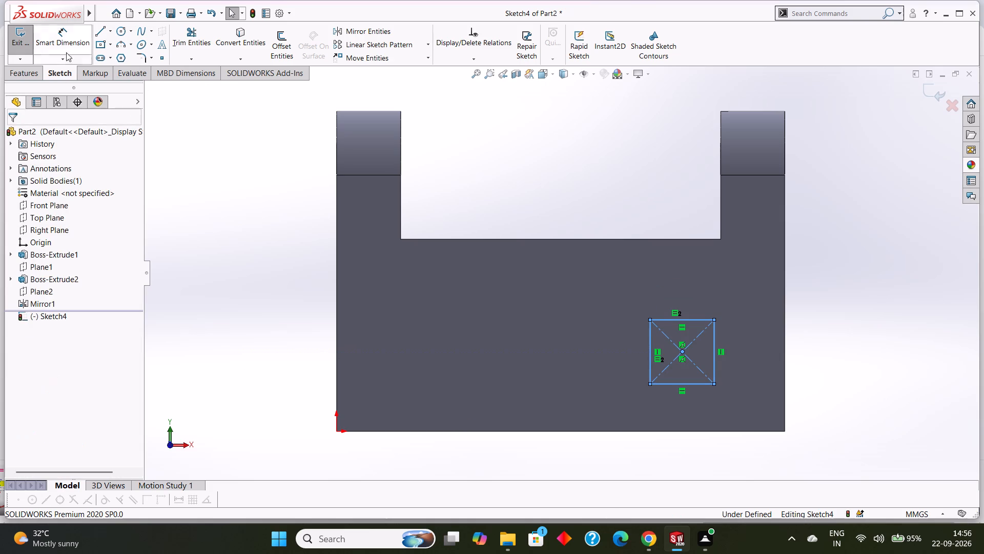
Dimension the square's upper side as 10 mm.
left_click(66, 45)
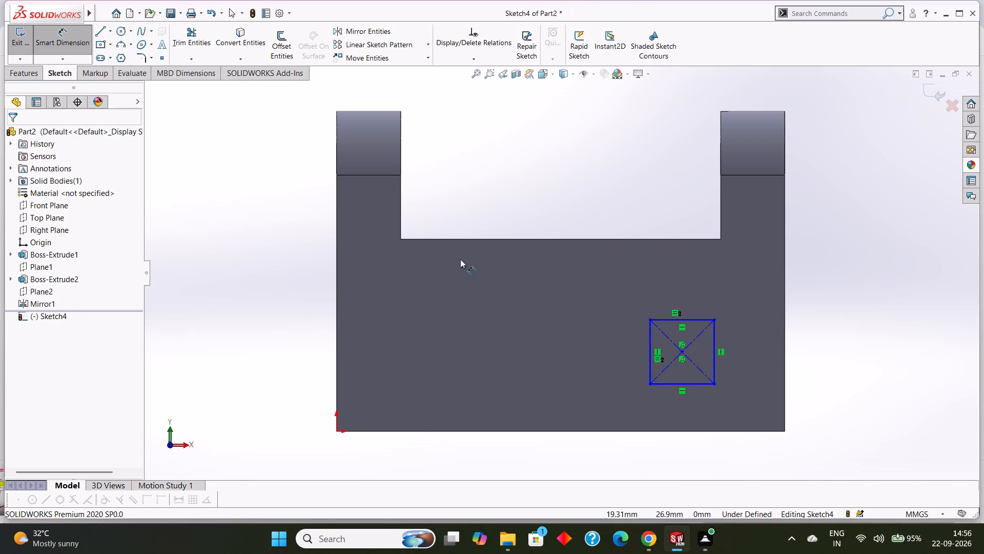
left_click(704, 320)
left_click(698, 292)
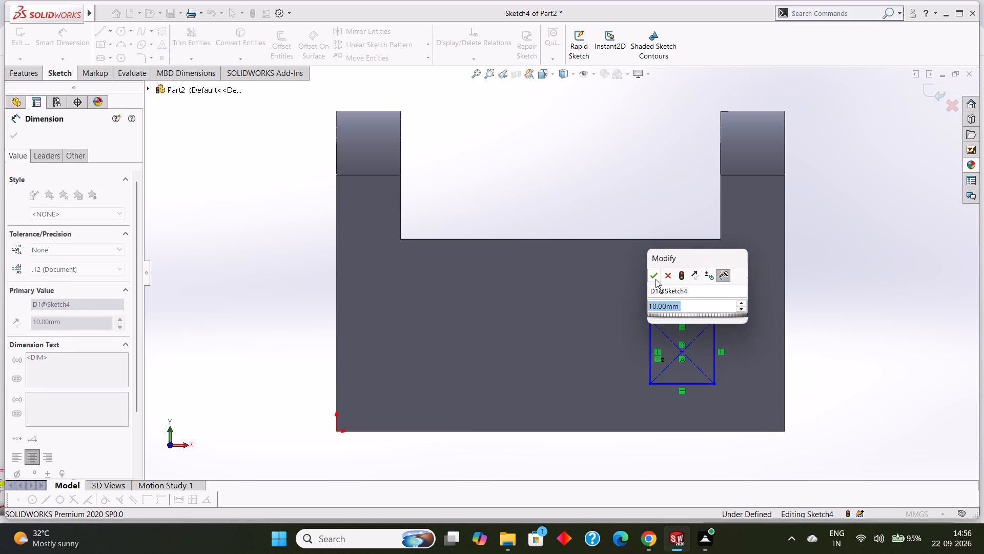
left_click(655, 279)
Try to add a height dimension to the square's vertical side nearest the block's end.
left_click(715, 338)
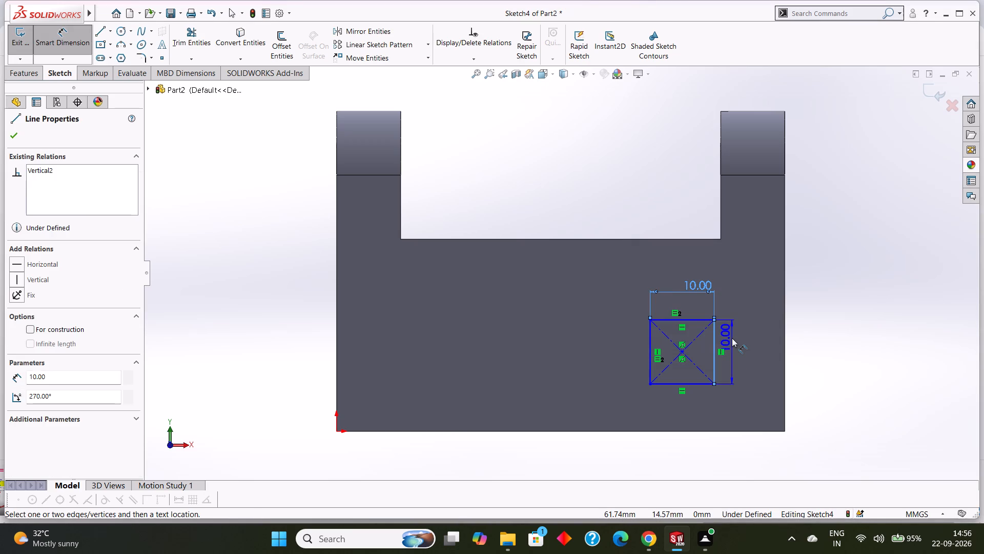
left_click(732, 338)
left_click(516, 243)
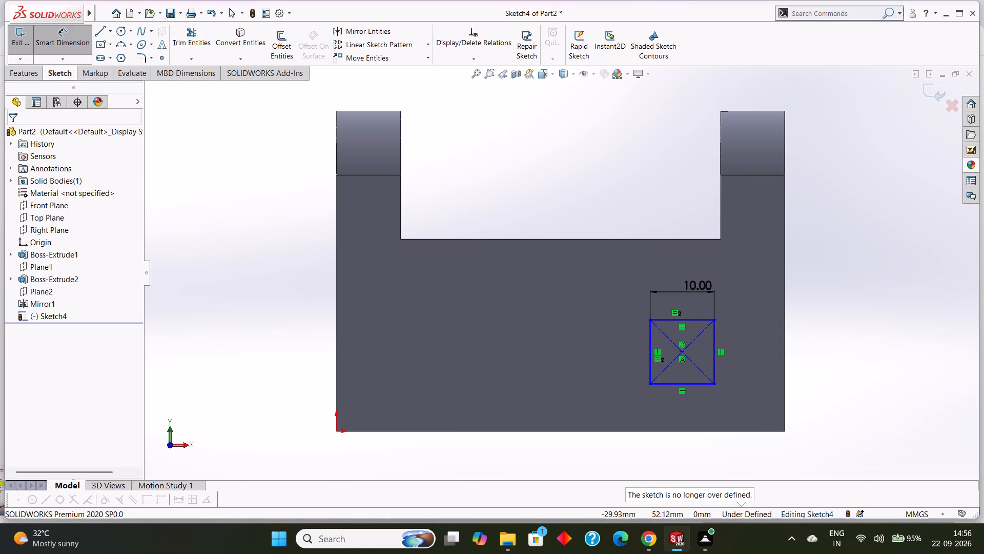
Set the distance between the square's nearer vertical side and the block's end edge under the mirrored lug to 10 mm.
left_click(713, 328)
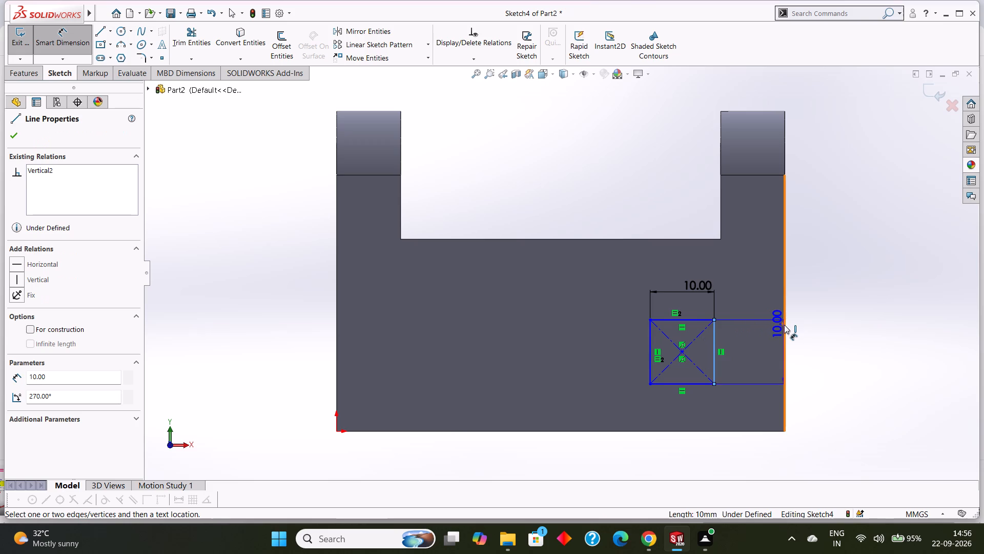
left_click(784, 325)
left_click(757, 345)
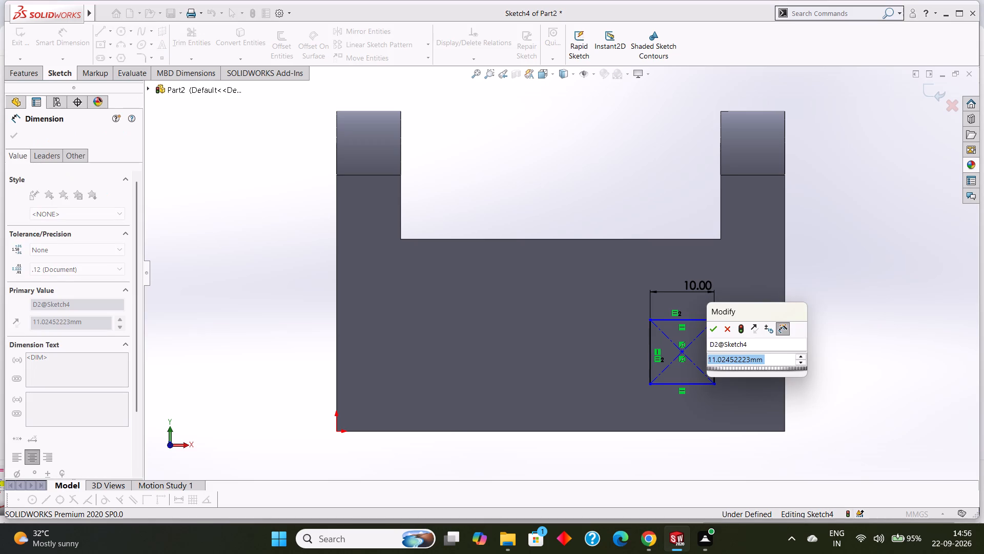
type("10")
key("Return")
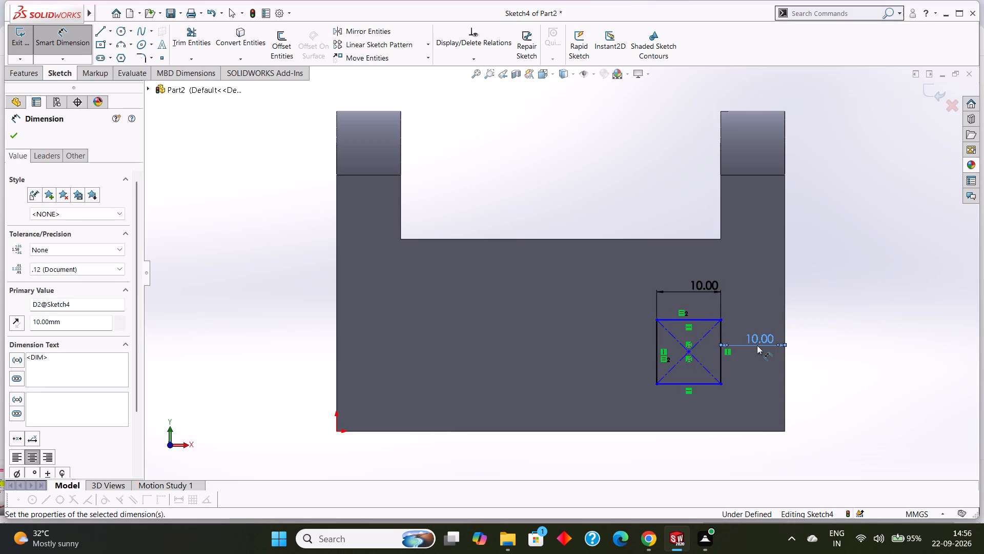
Set the distance between the square's lower side and the block's bottom edge to 10 mm.
left_click(705, 386)
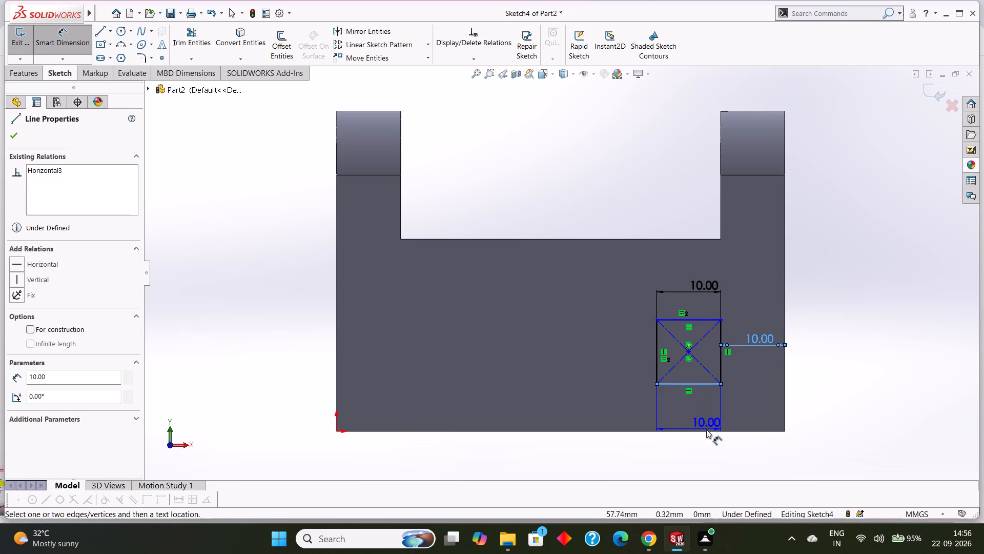
left_click(706, 431)
left_click(694, 412)
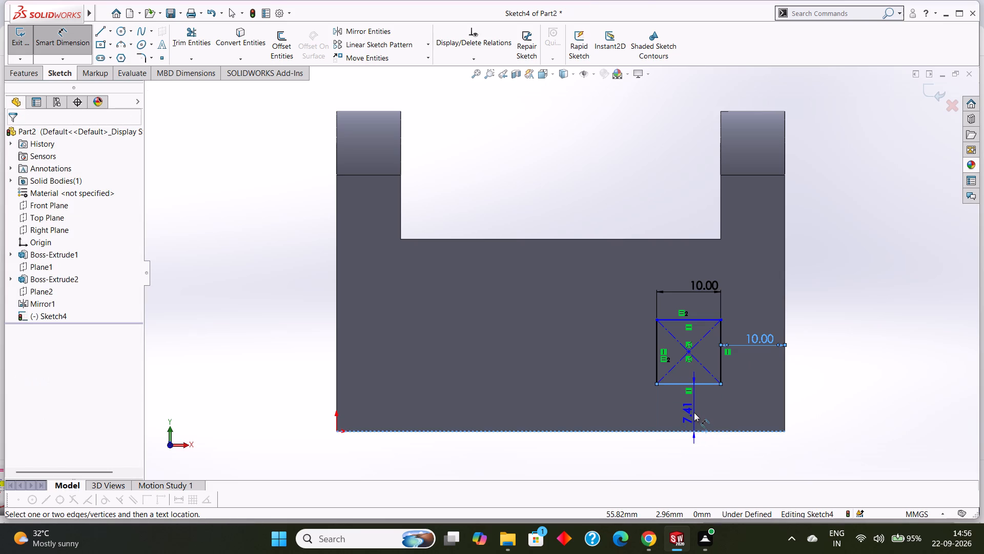
type("10")
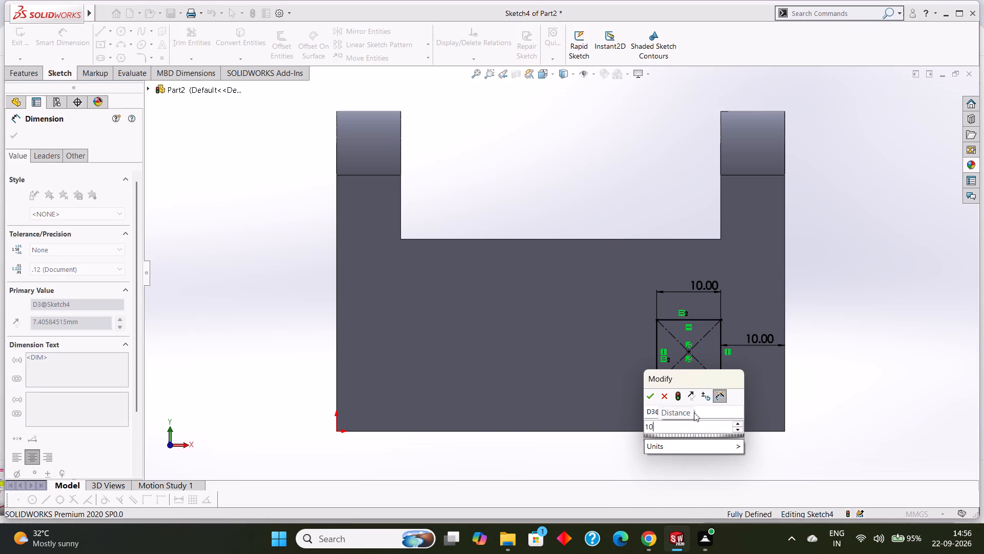
key("Return")
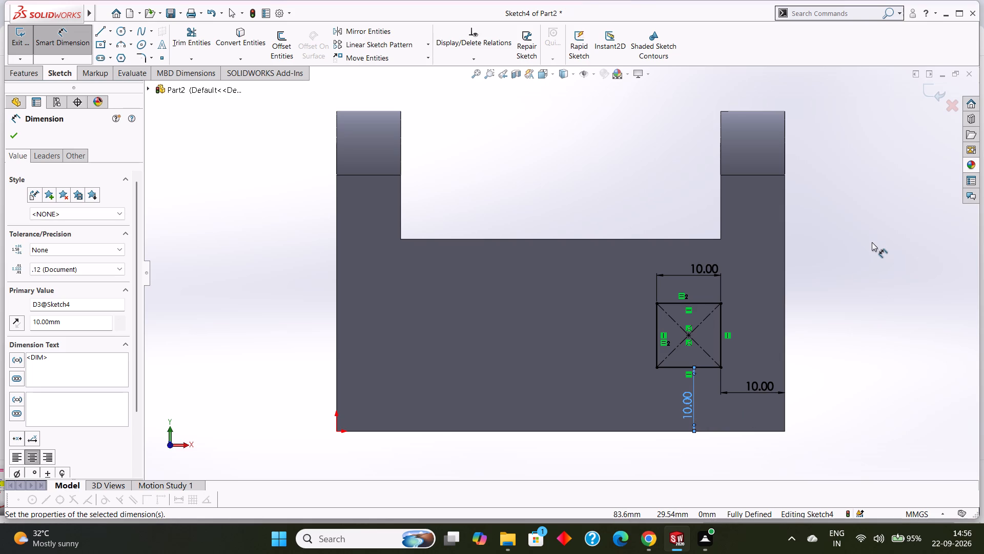
middle_click_drag(872, 242, 835, 304)
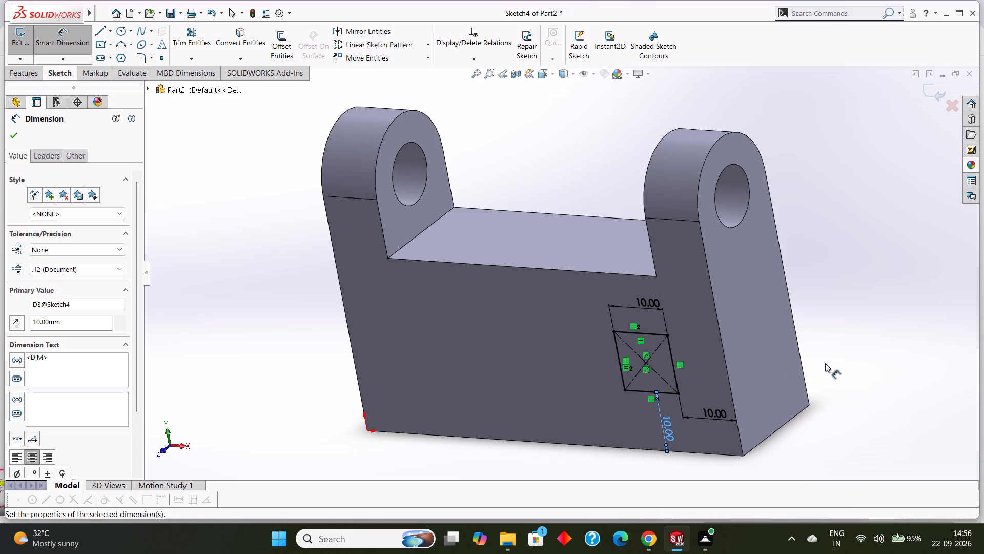
left_click(18, 133)
Extrude the square as a 10 mm blind boss outward from the front face, merged with the block.
left_click(33, 71)
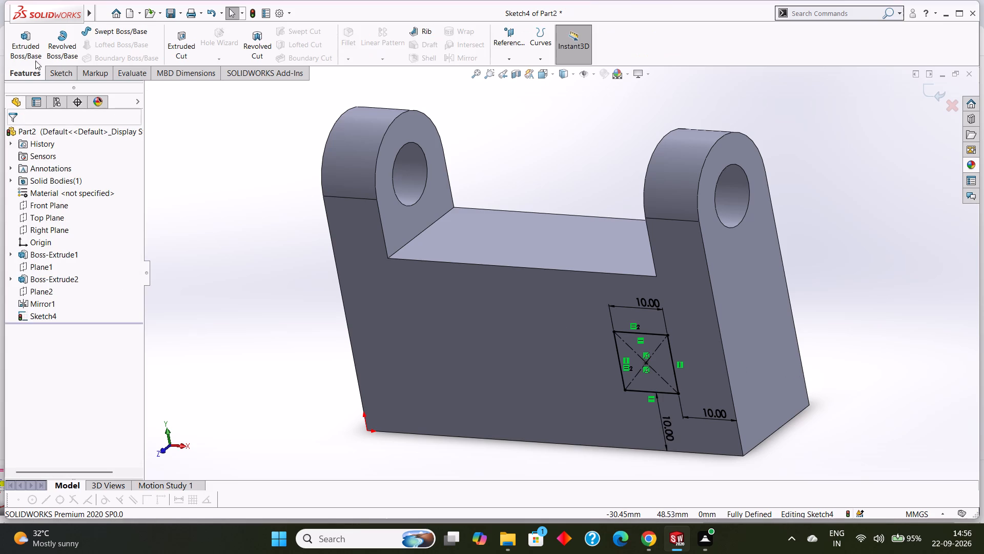
left_click(31, 41)
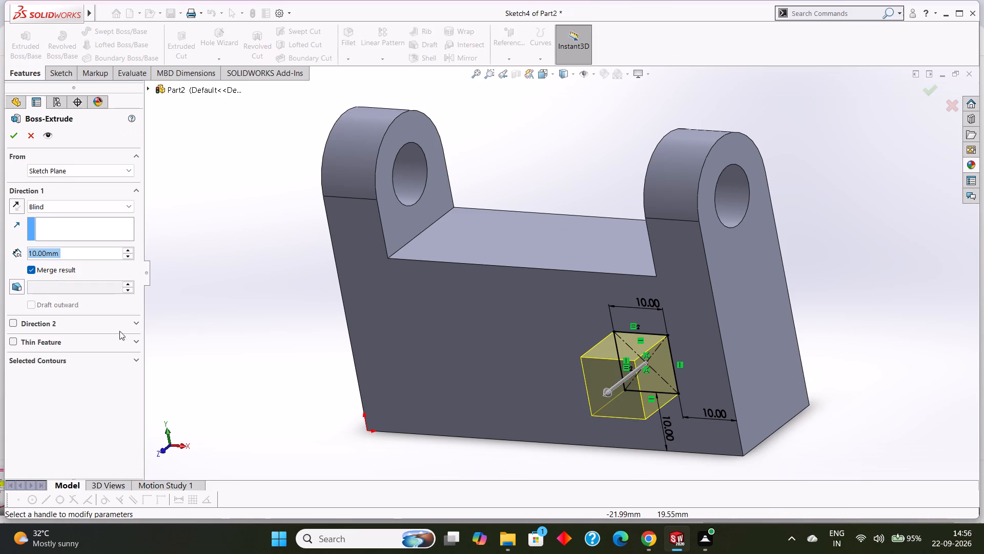
left_click(13, 141)
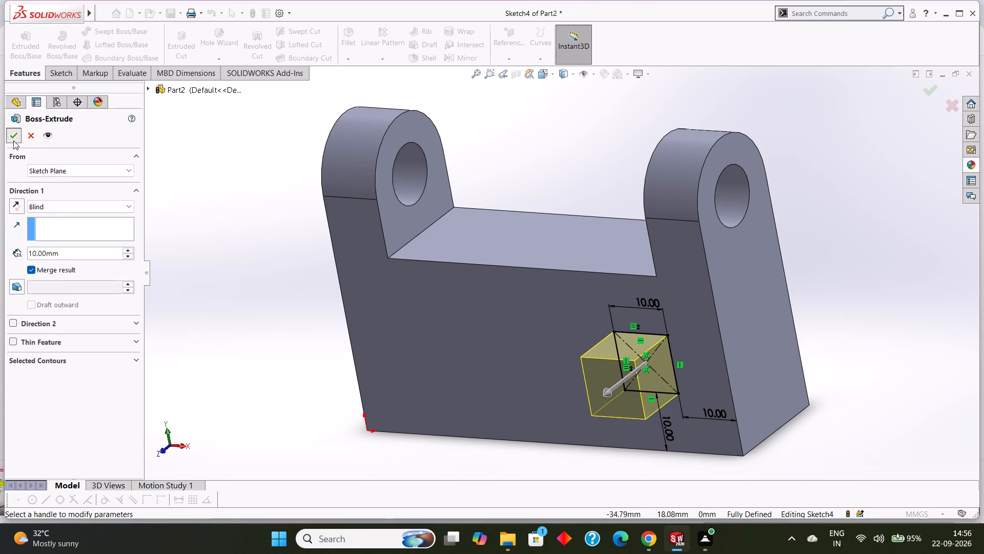
left_click(833, 265)
Start a new sketch on the block's front face, viewed straight on, with the Center Rectangle tool ready beside the square boss.
middle_click_drag(849, 285, 849, 285)
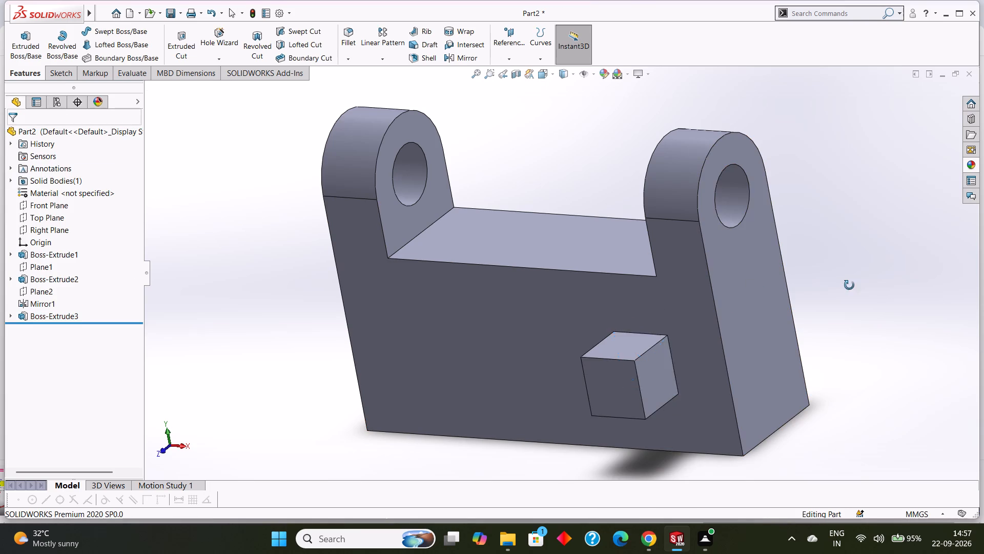
middle_click_drag(849, 285, 885, 271)
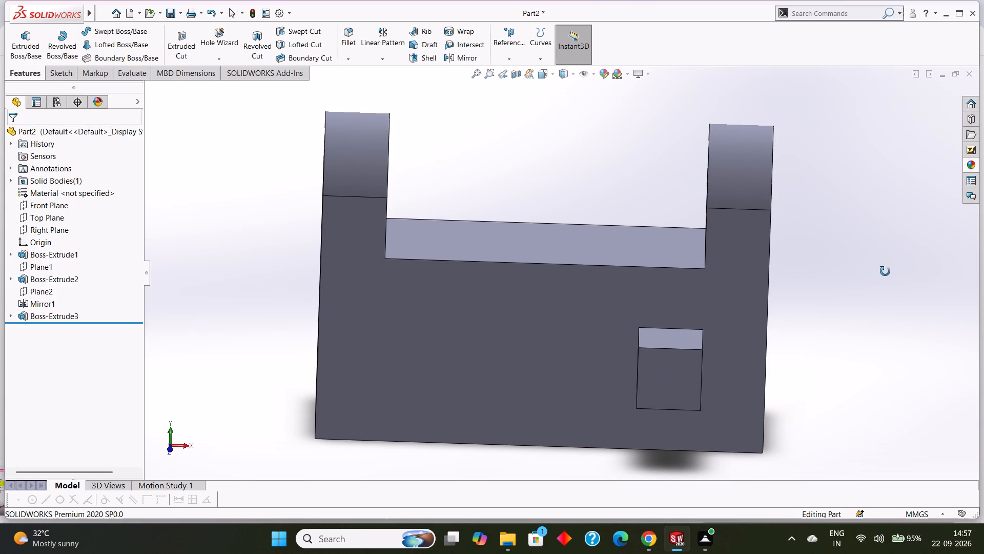
middle_click_drag(885, 271, 885, 272)
left_click(58, 73)
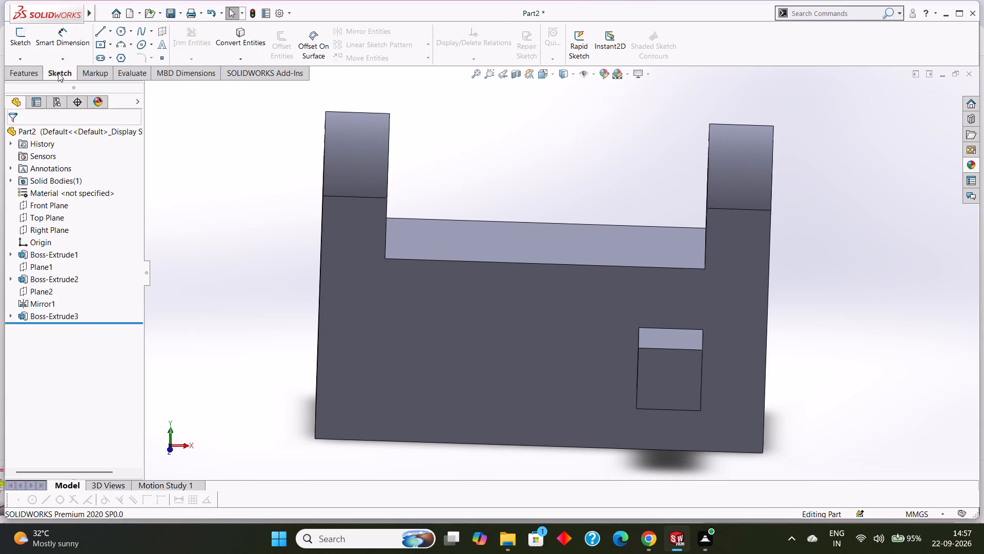
left_click(94, 44)
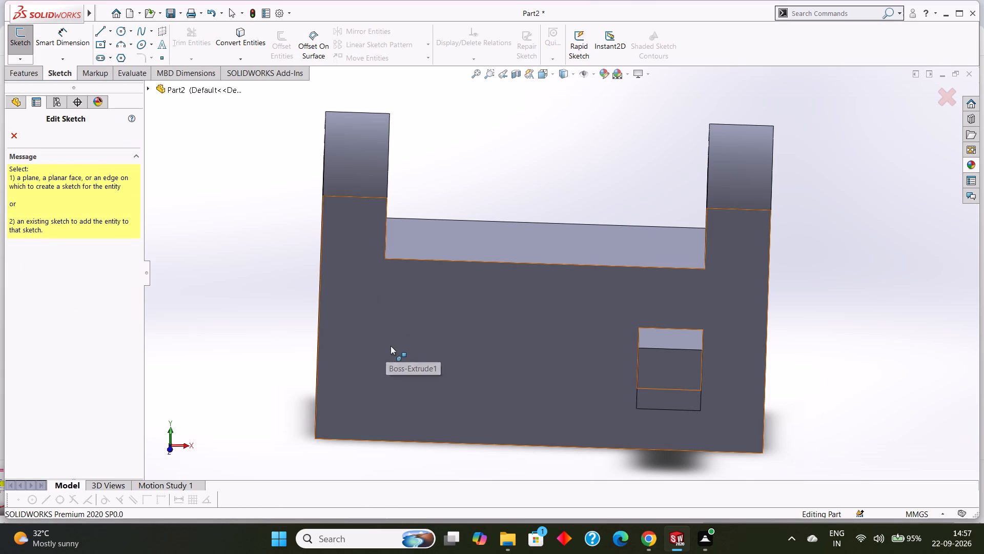
left_click(391, 346)
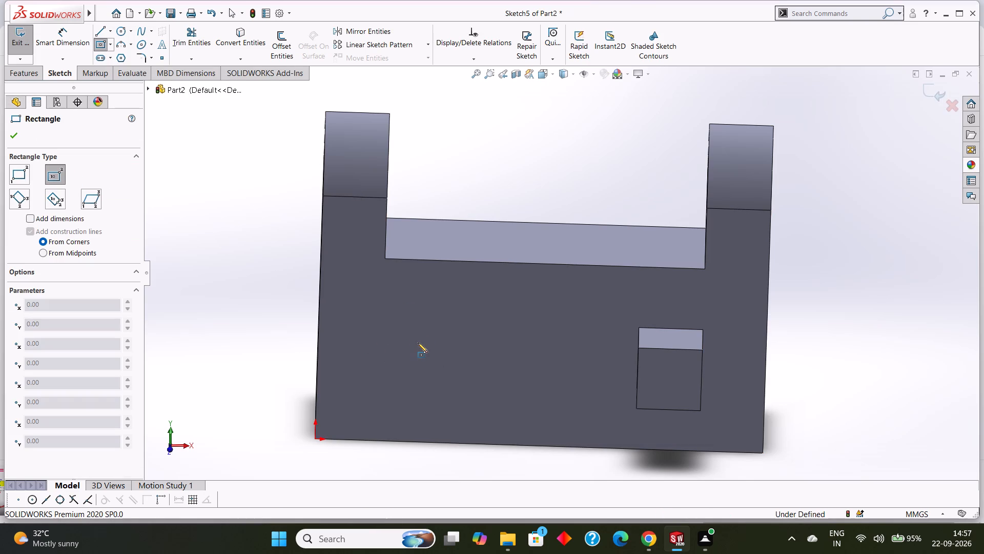
middle_click_drag(420, 344, 426, 340)
key("Escape")
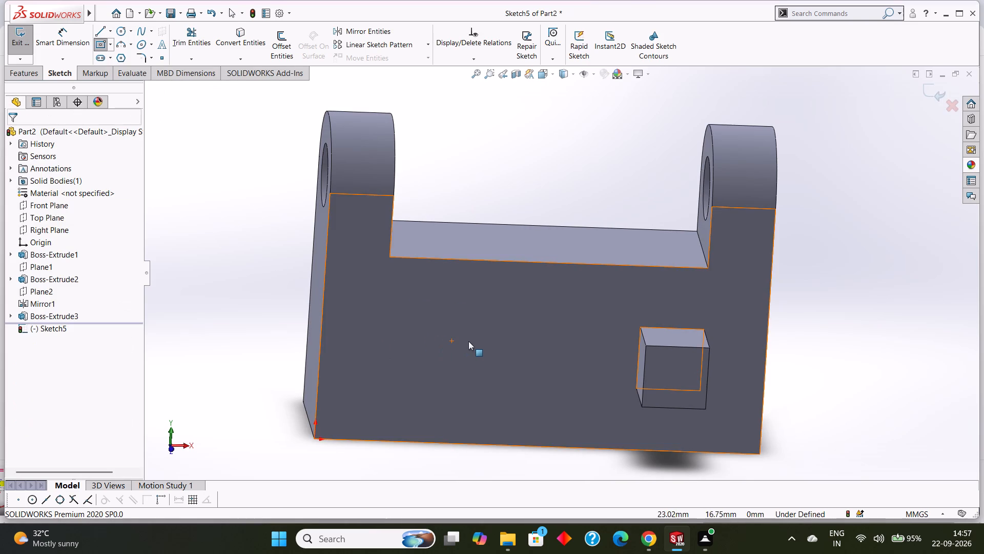
left_click(477, 339)
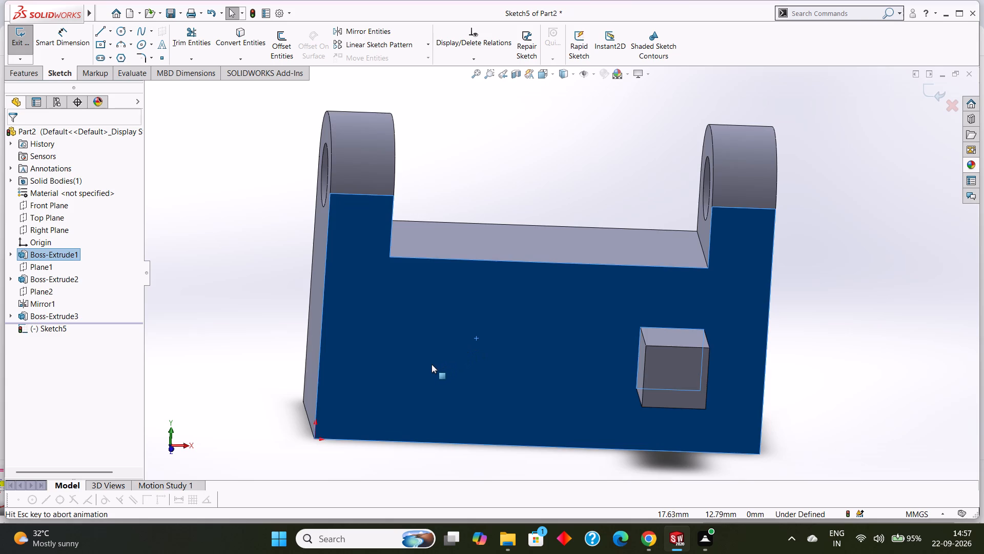
key("ctrl+8")
right_click(453, 323)
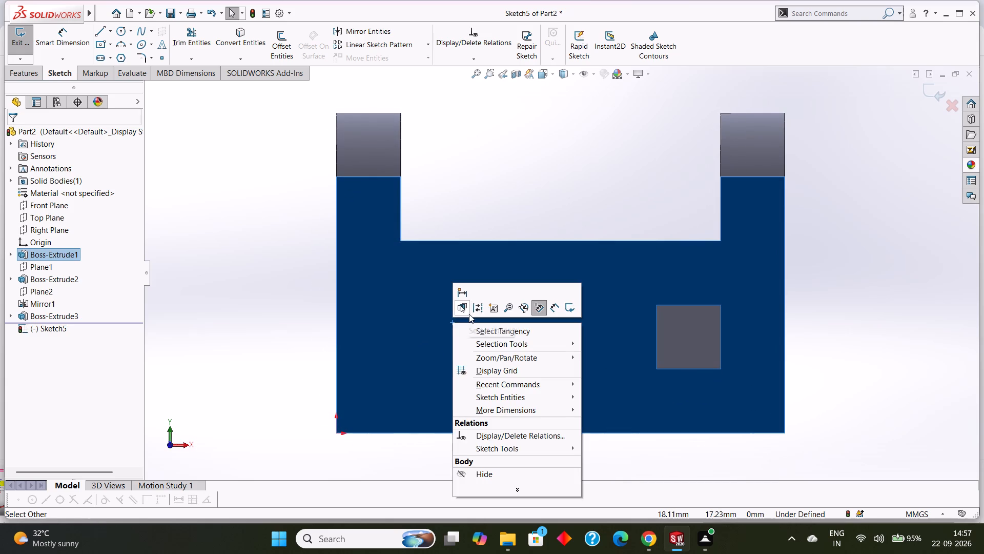
key("Escape")
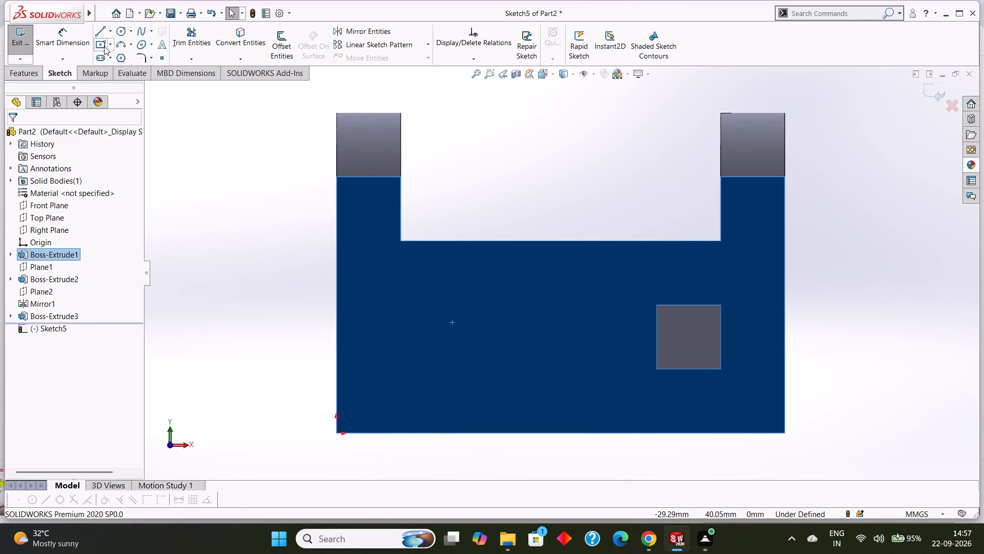
left_click(103, 46)
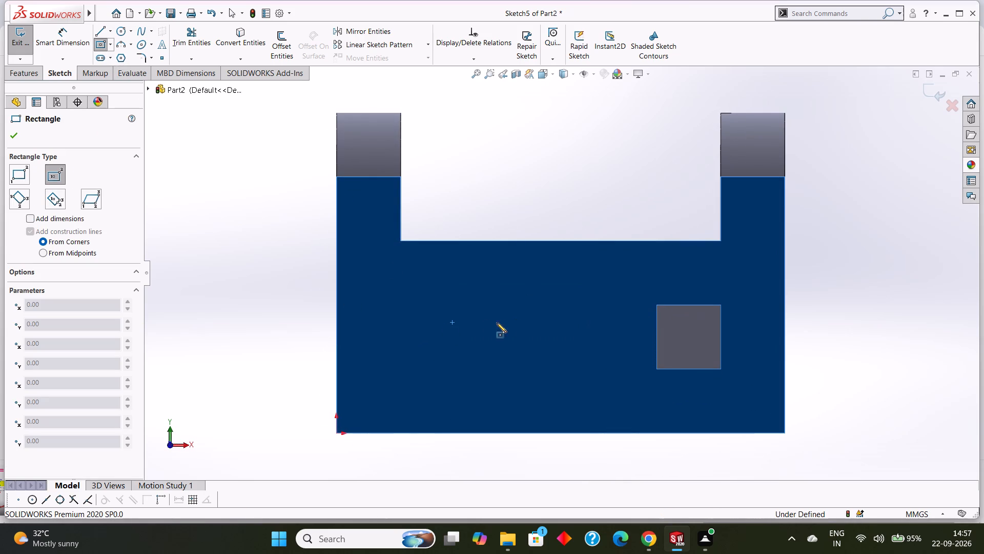
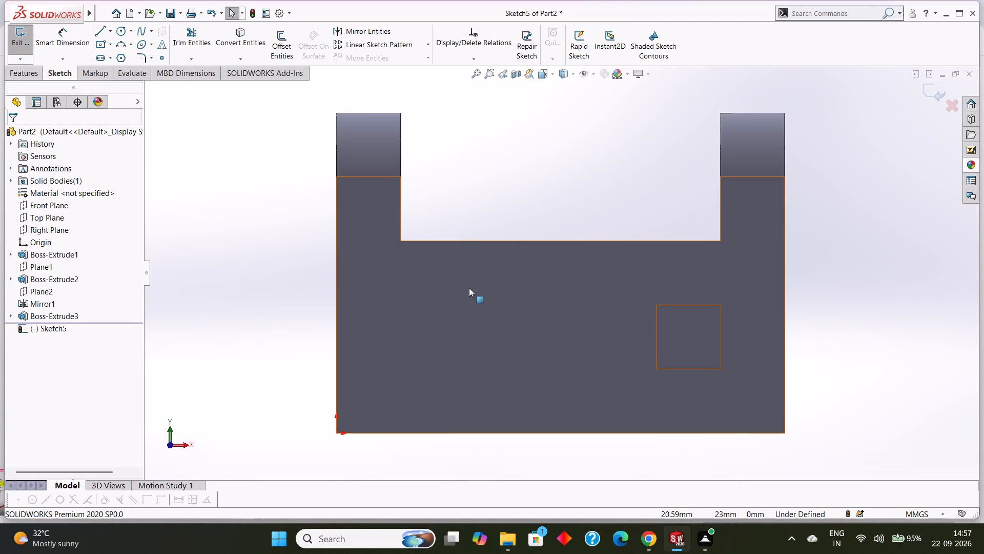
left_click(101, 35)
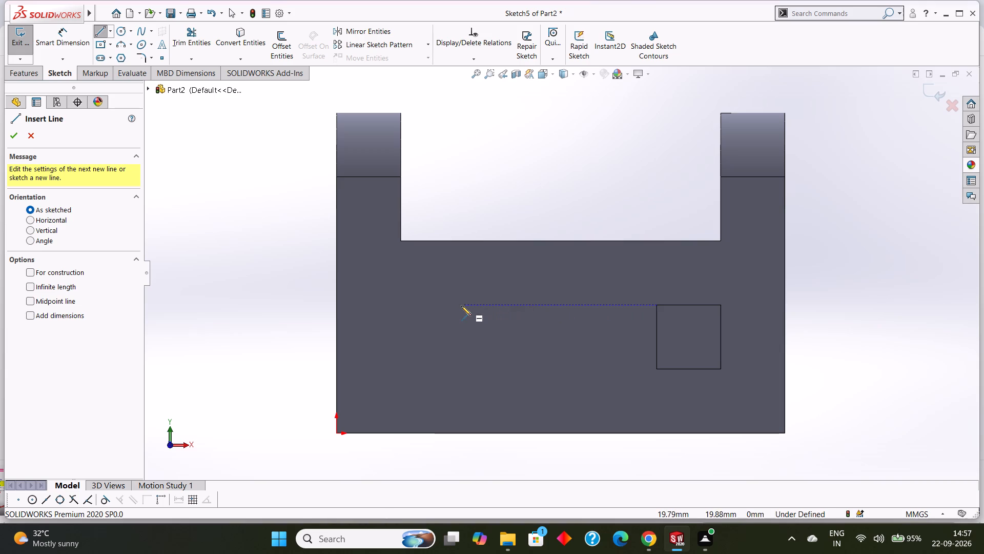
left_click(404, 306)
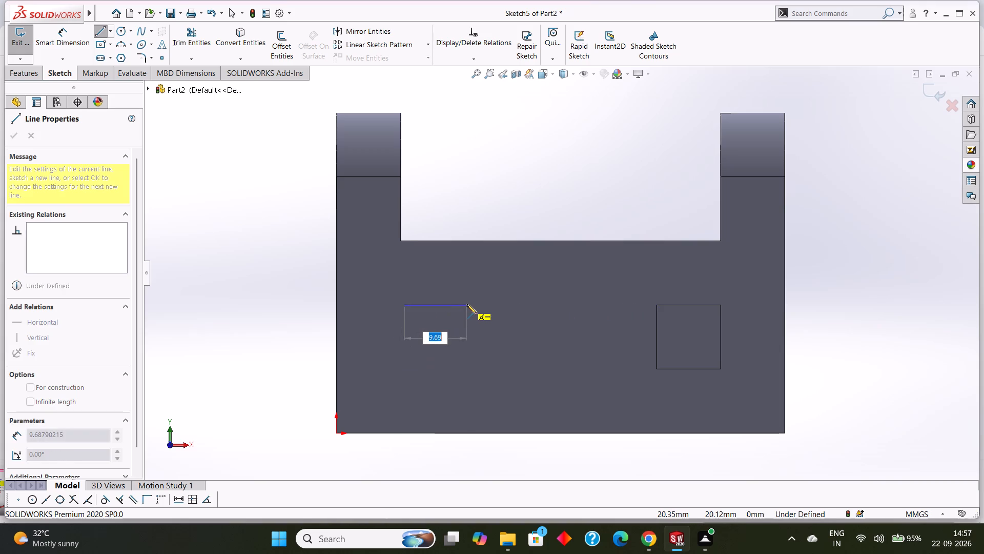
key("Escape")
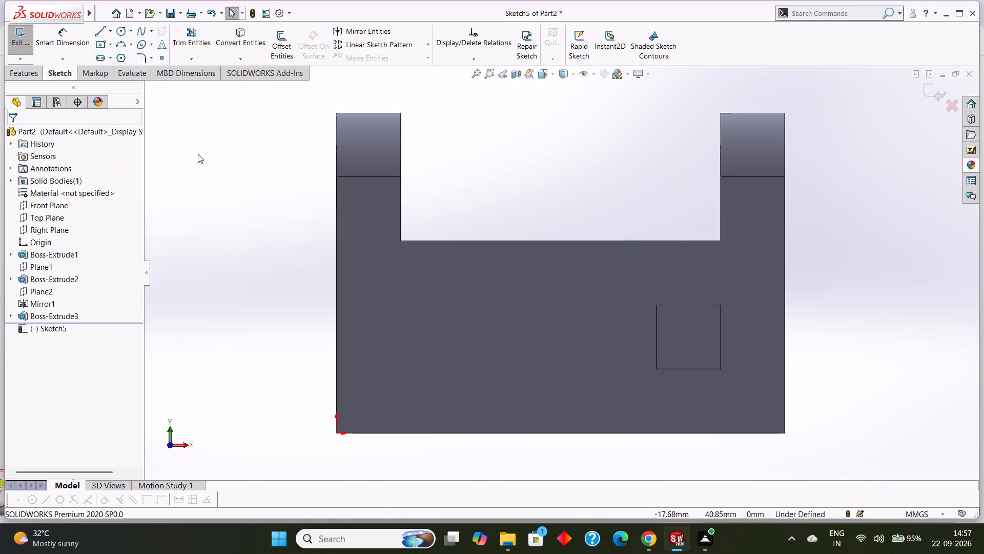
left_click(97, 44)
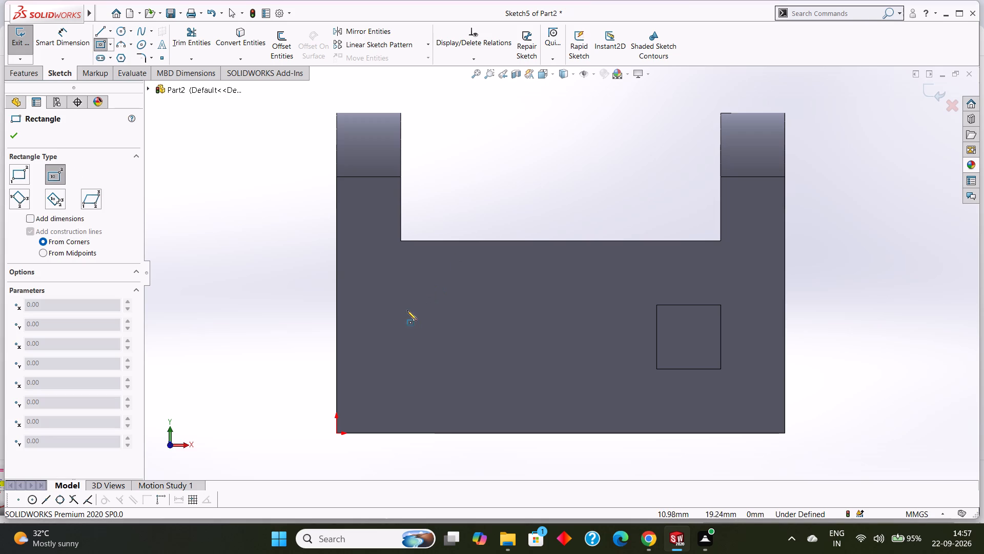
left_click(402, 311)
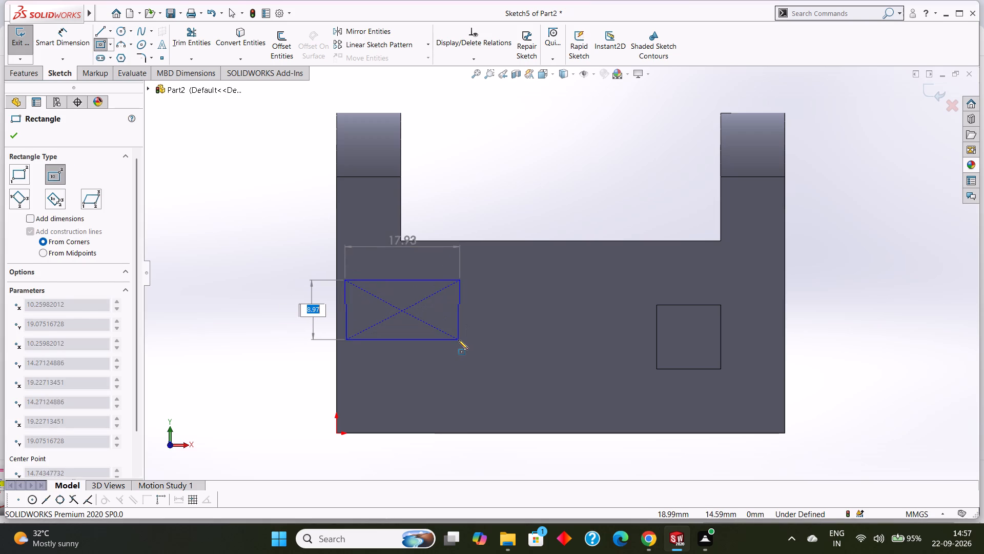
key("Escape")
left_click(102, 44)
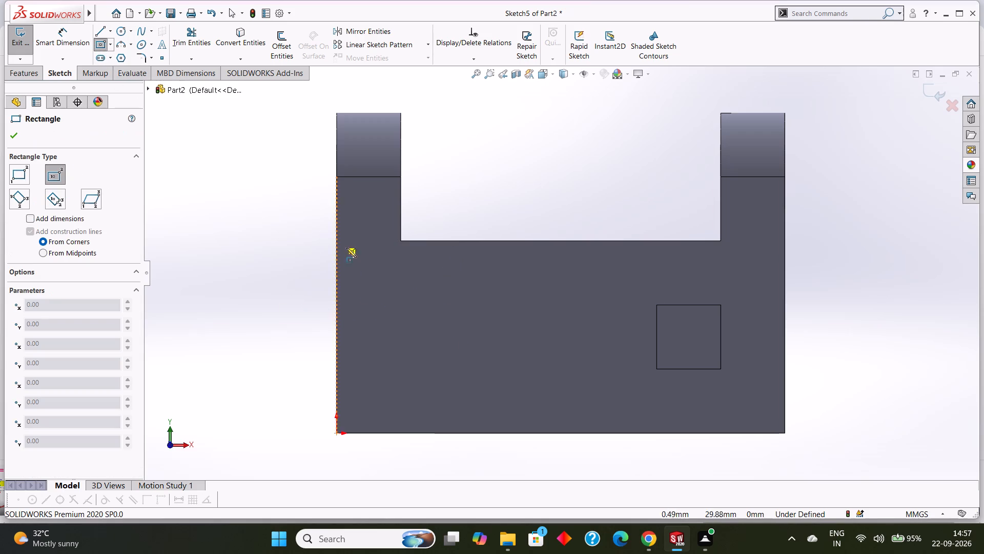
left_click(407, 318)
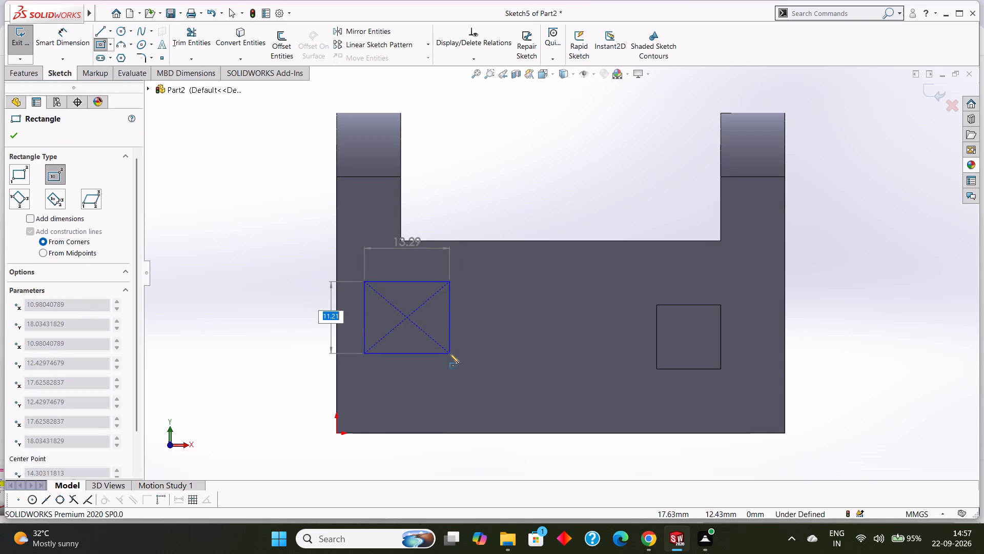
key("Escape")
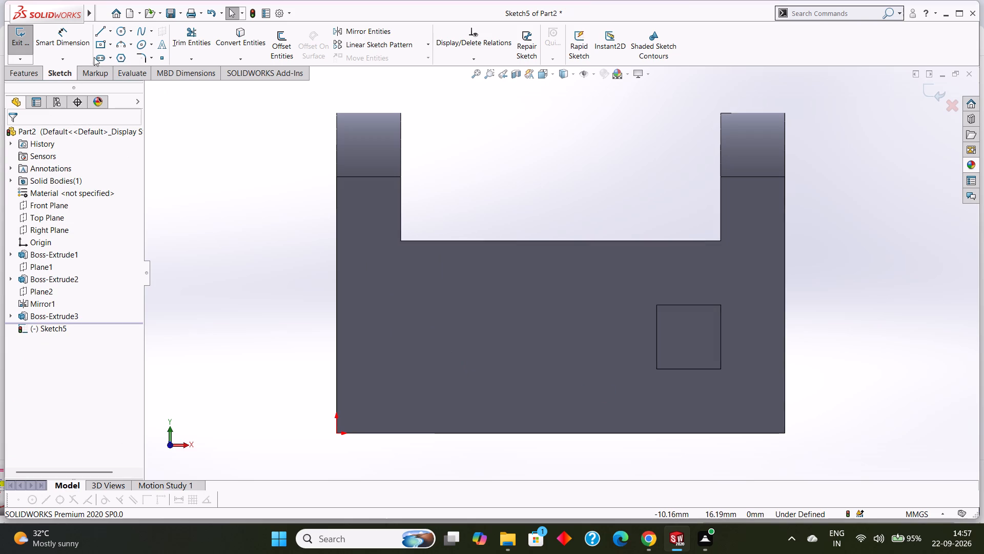
Sketch a 10 × 10 mm corner rectangle on the front face, below the original lug on the origin side.
left_click(109, 47)
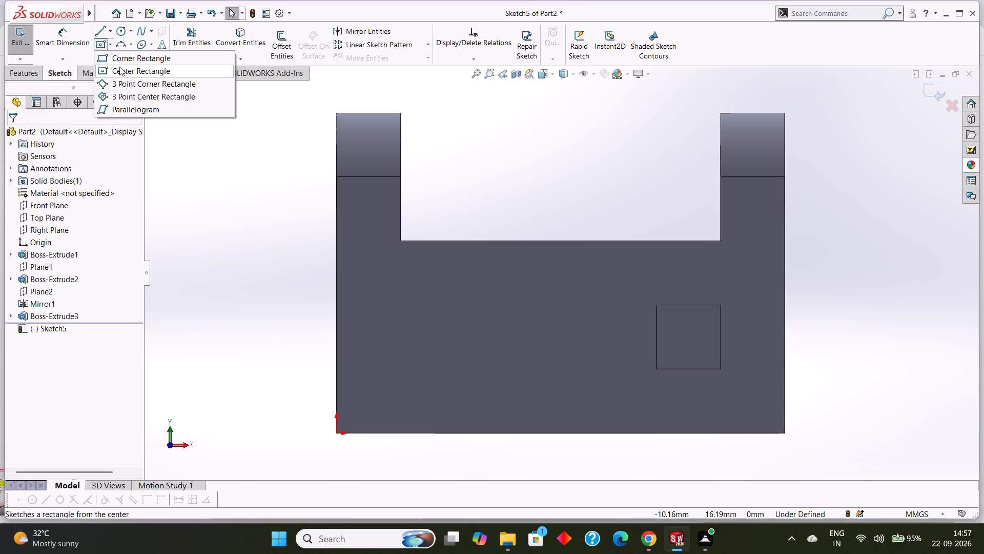
left_click(124, 59)
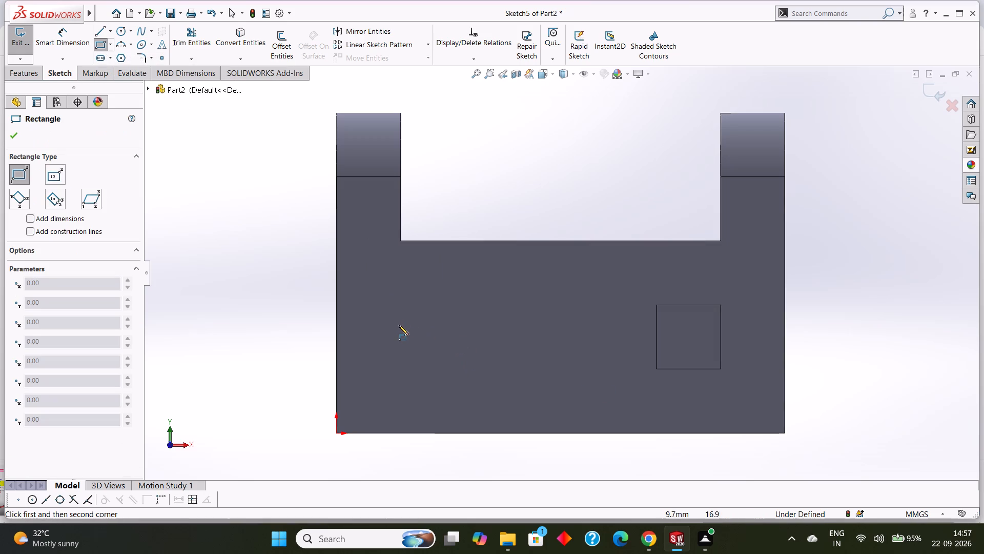
left_click(392, 330)
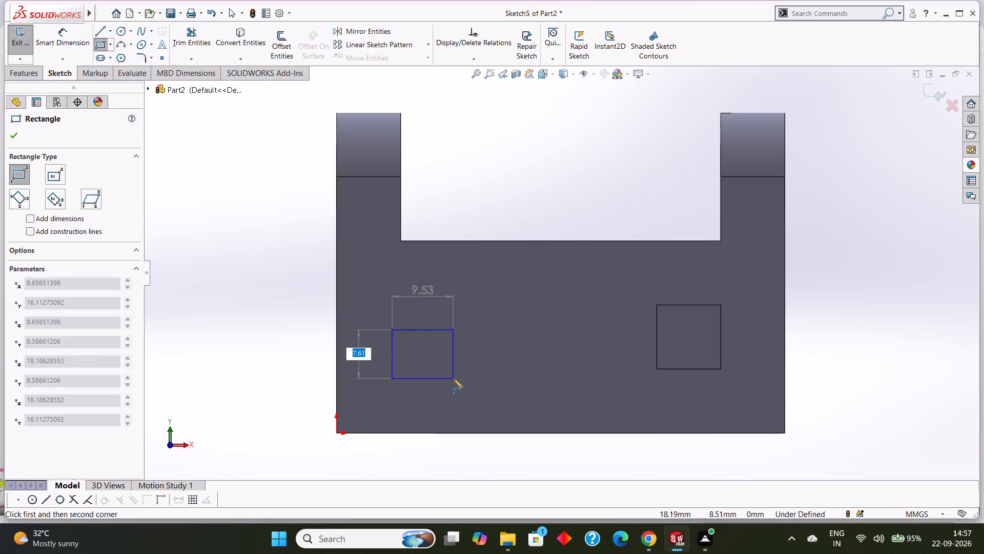
type("10")
key("Tab")
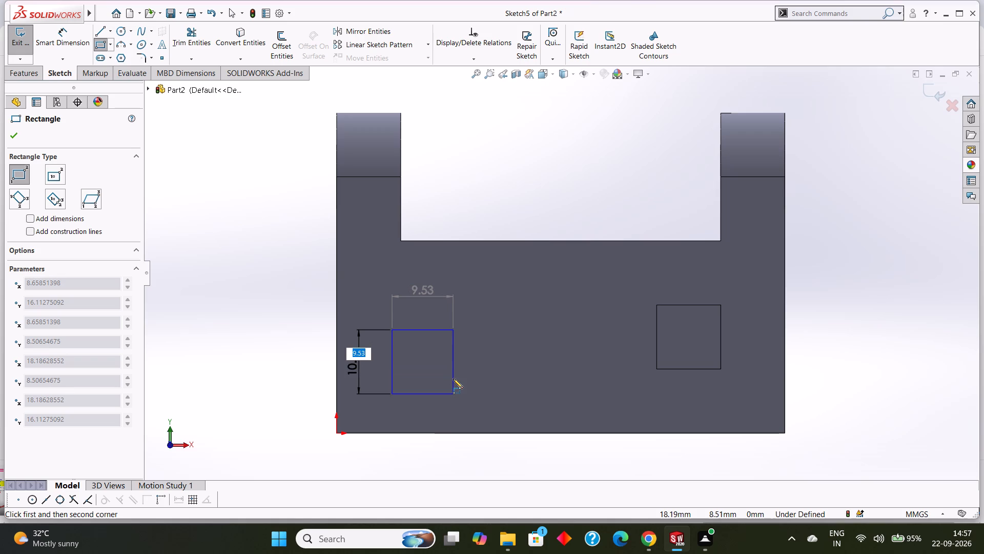
type("10")
key("Return")
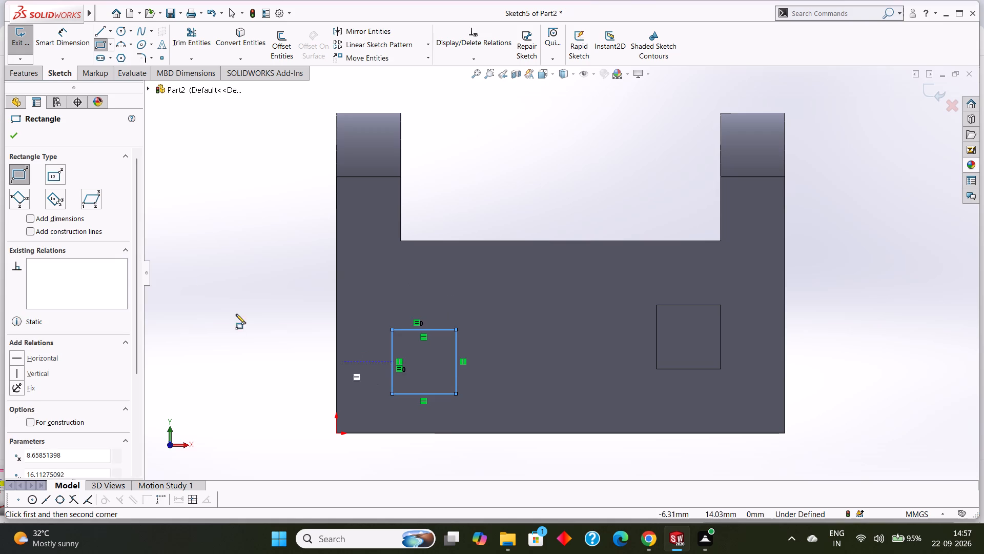
left_click(14, 134)
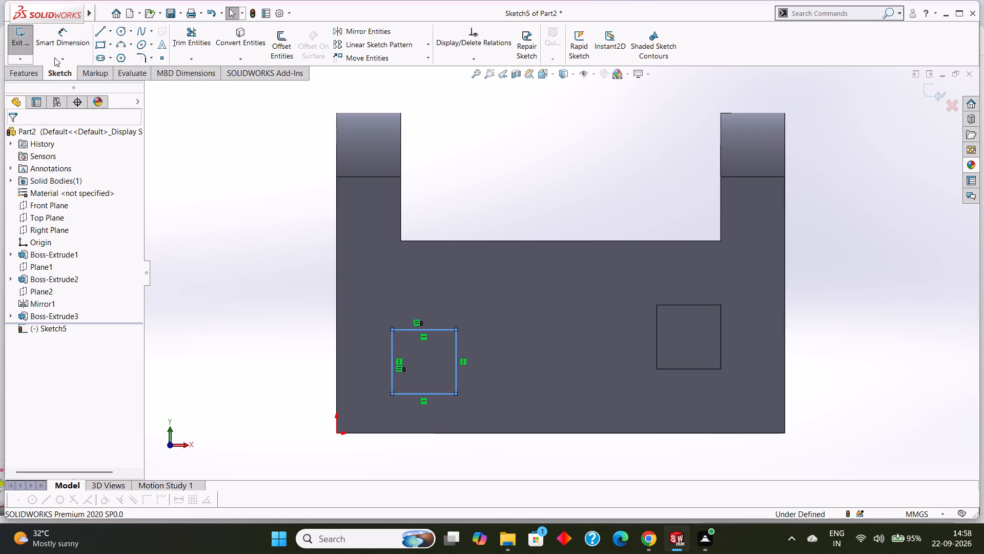
Set the distance between the new square's nearer vertical side and the block's end edge at the origin to 10 mm.
left_click(65, 40)
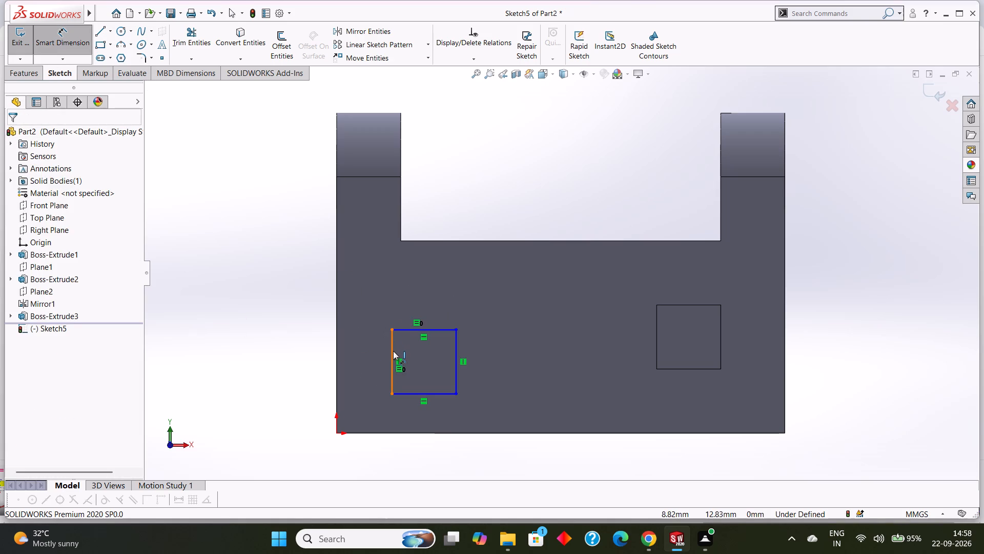
left_click(394, 351)
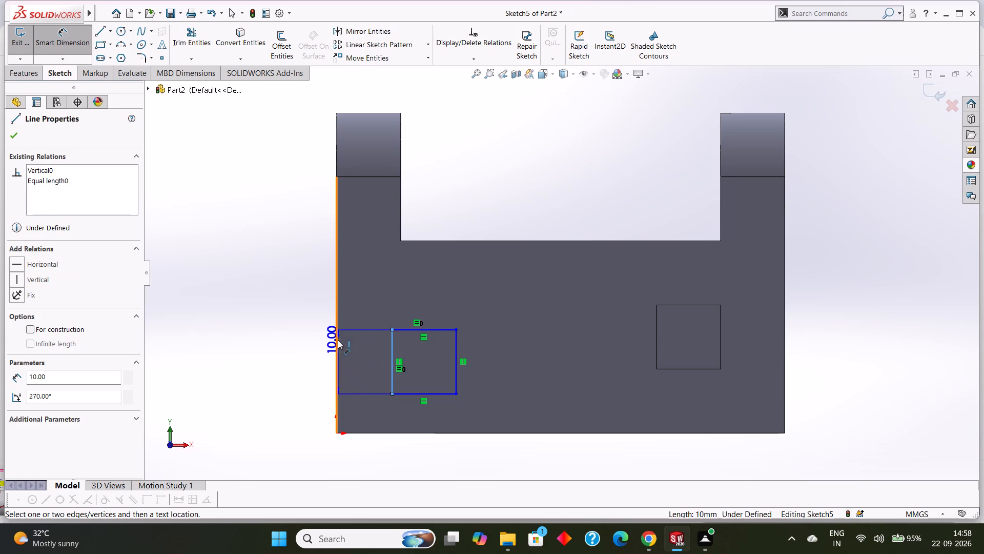
left_click(338, 340)
left_click(365, 359)
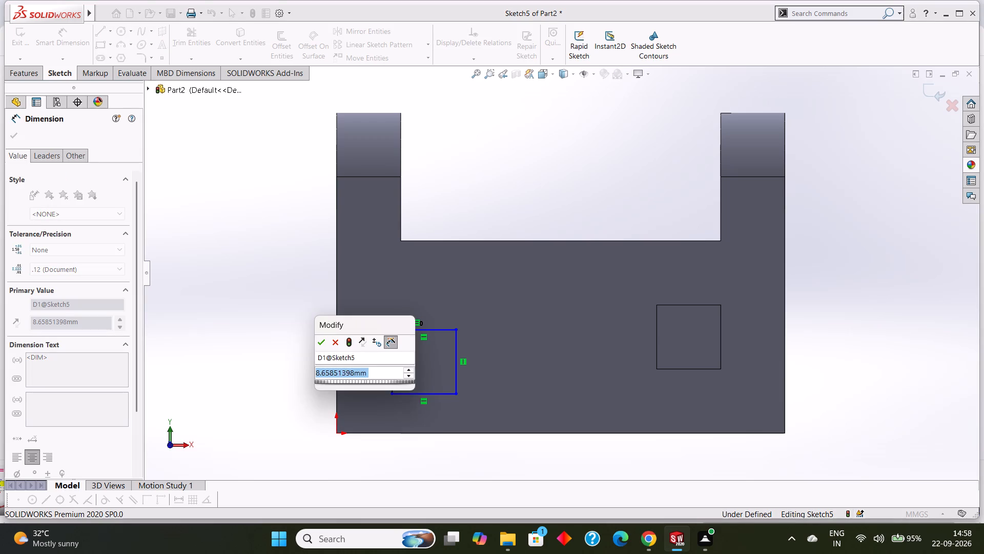
type("10")
key("Return")
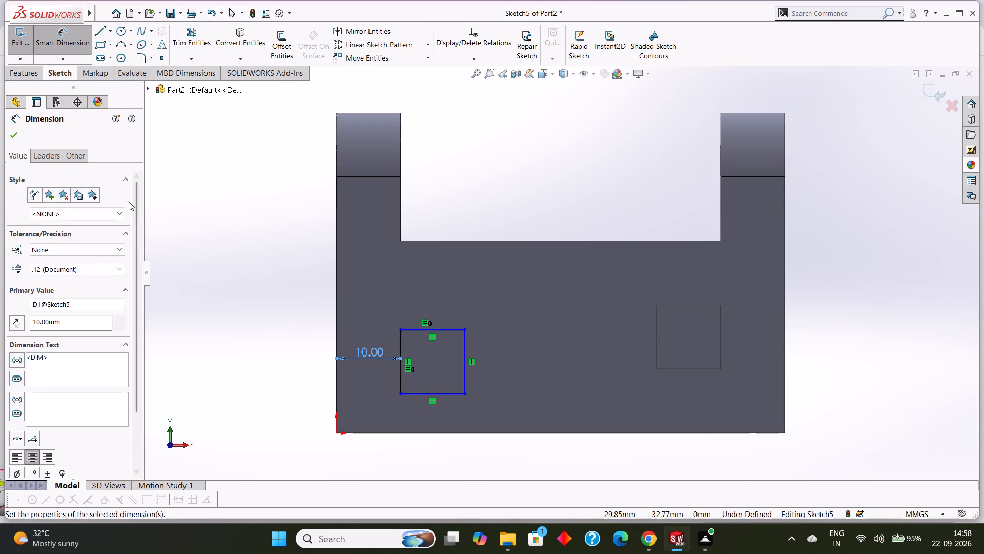
Set the distance between the square's lower side and the block's bottom edge to 10 mm.
left_click(447, 395)
left_click(440, 432)
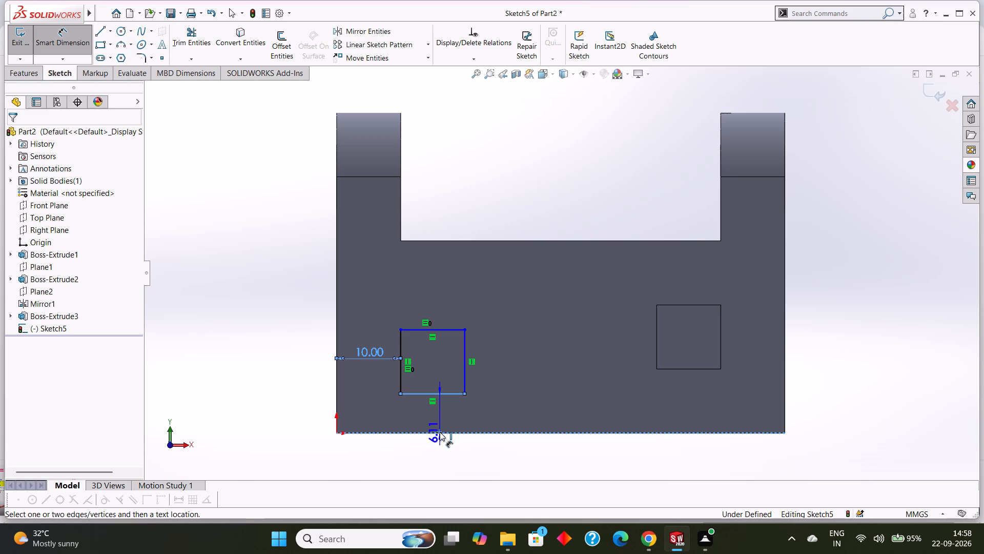
left_click(439, 413)
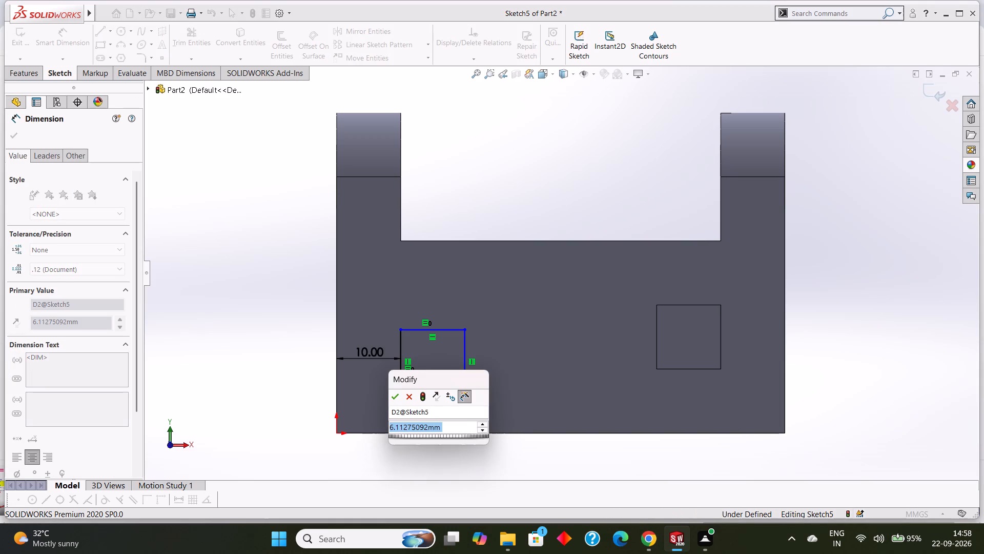
type("10")
key("Return")
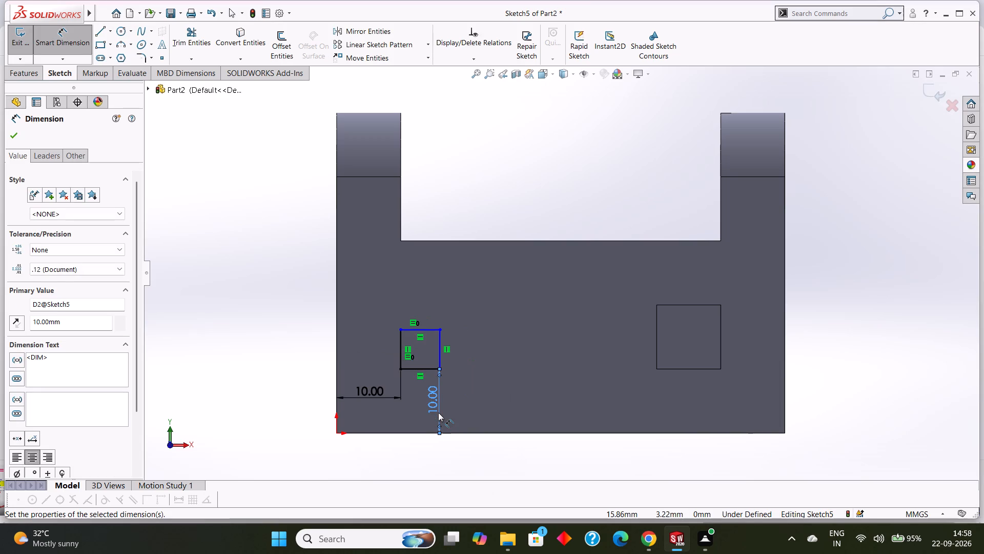
Dimension the square's inner vertical side and set its length to 10 mm.
left_click(441, 341)
left_click(470, 344)
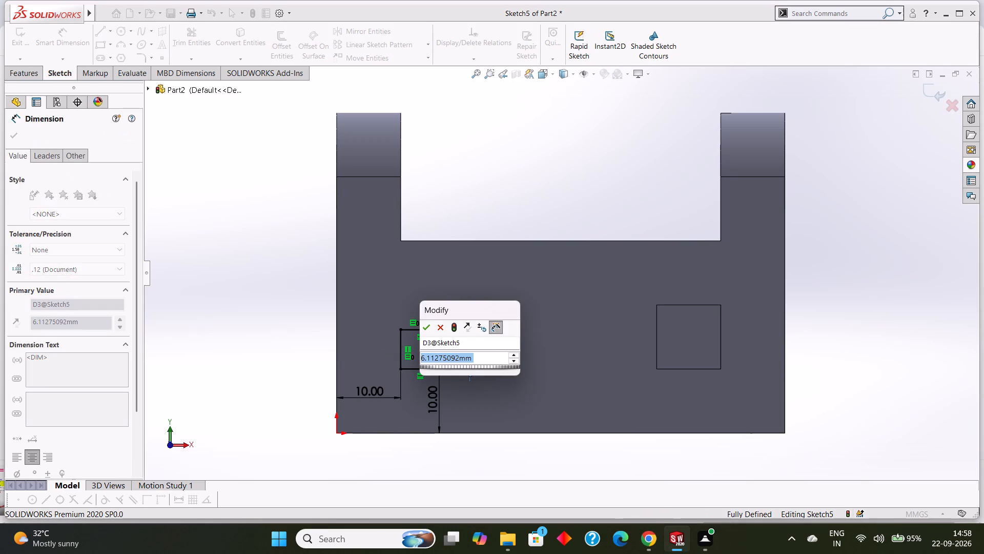
type("10")
key("Return")
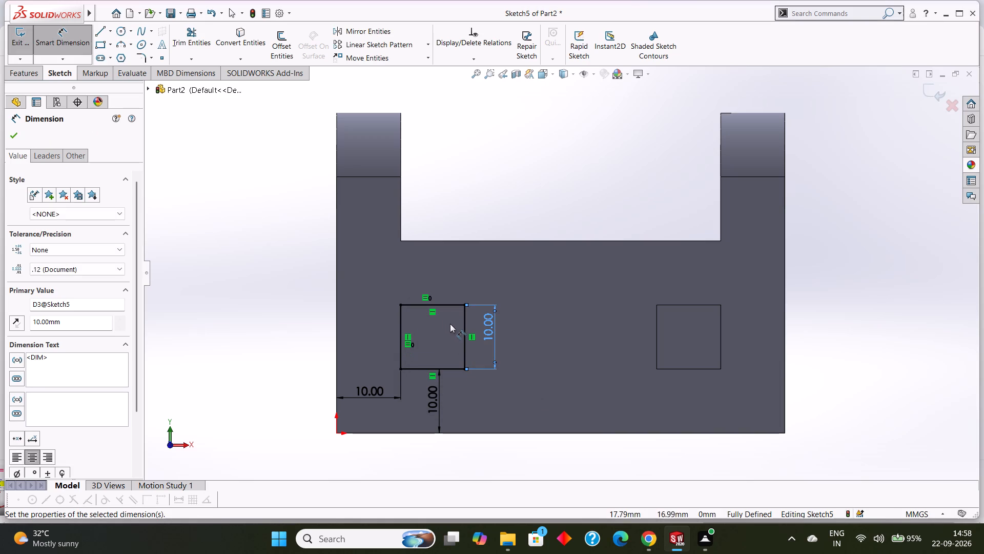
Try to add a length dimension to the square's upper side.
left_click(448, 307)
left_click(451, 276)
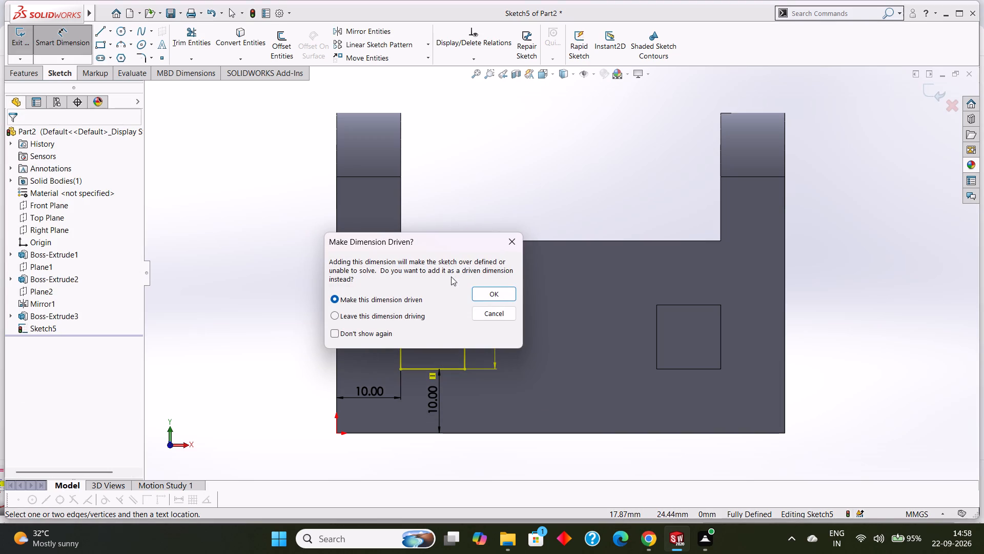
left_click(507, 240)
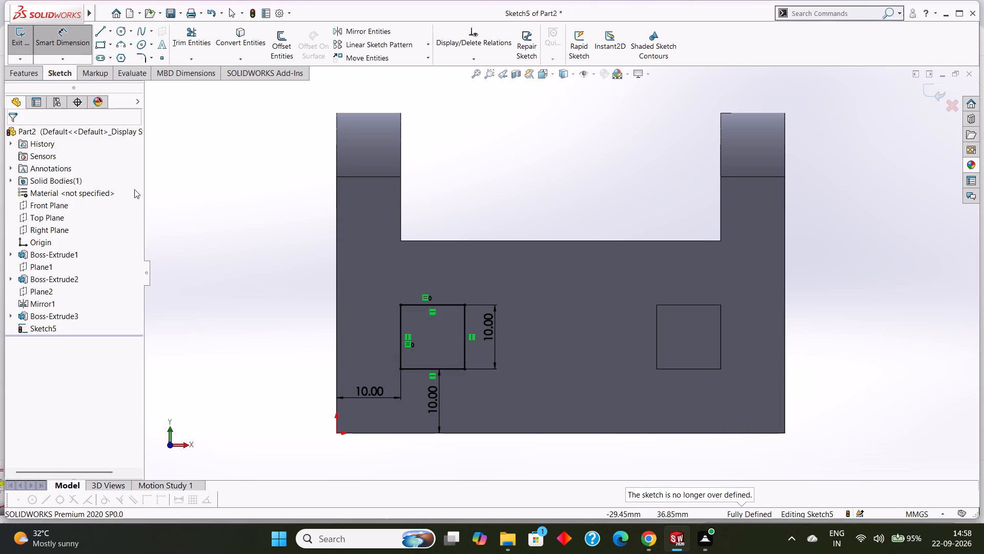
Extrude the square as a 10 mm blind boss outward from the front face, merged with the block.
left_click(19, 75)
left_click(29, 48)
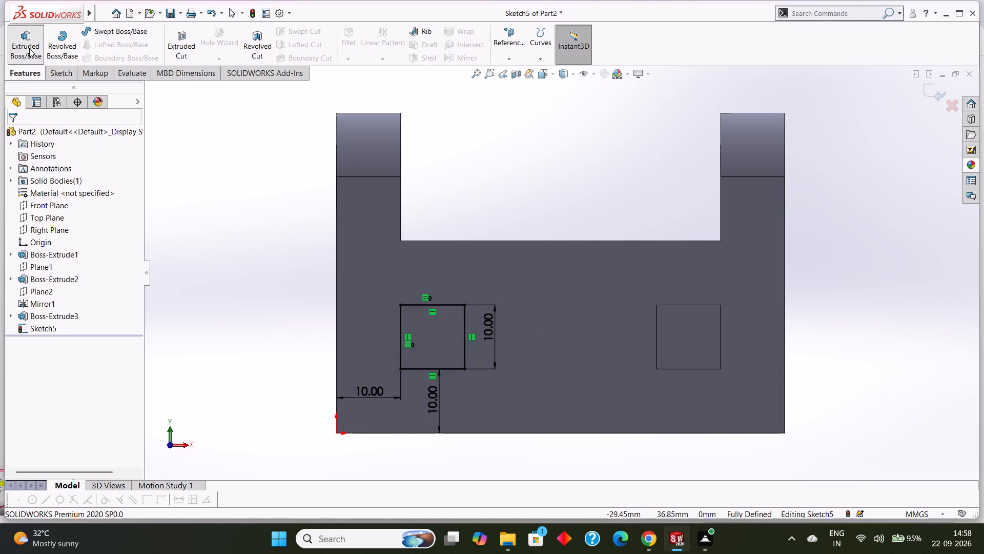
middle_click_drag(527, 140, 512, 184)
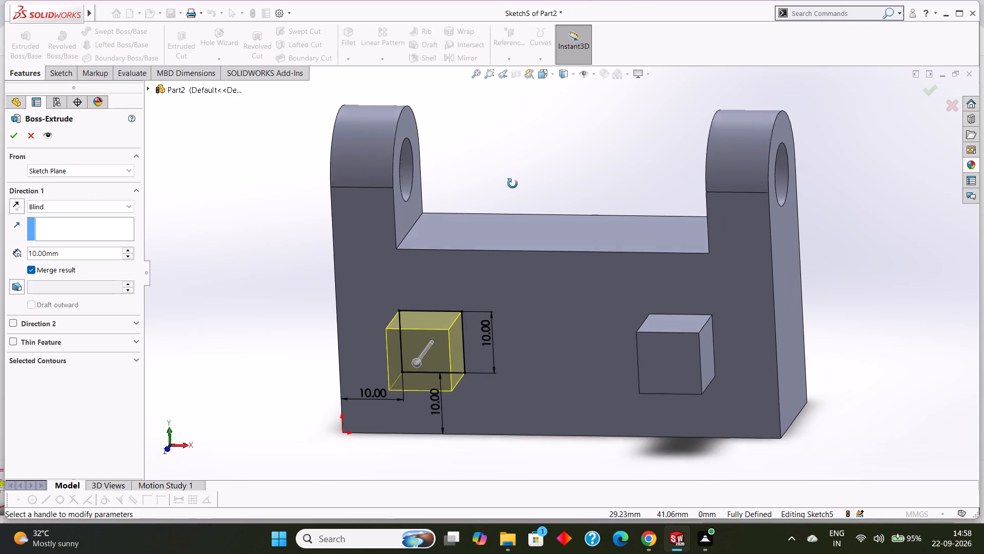
middle_click_drag(512, 184, 511, 185)
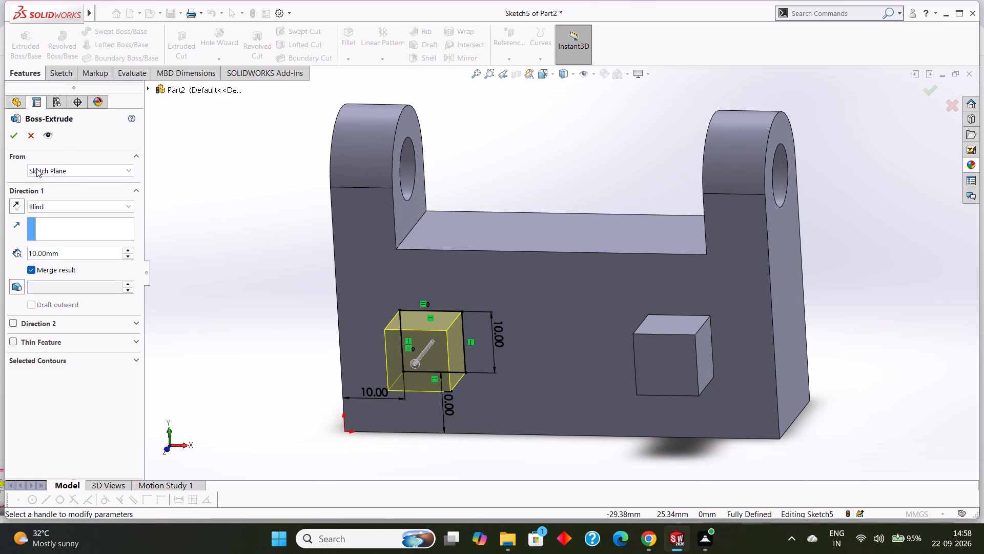
left_click(14, 134)
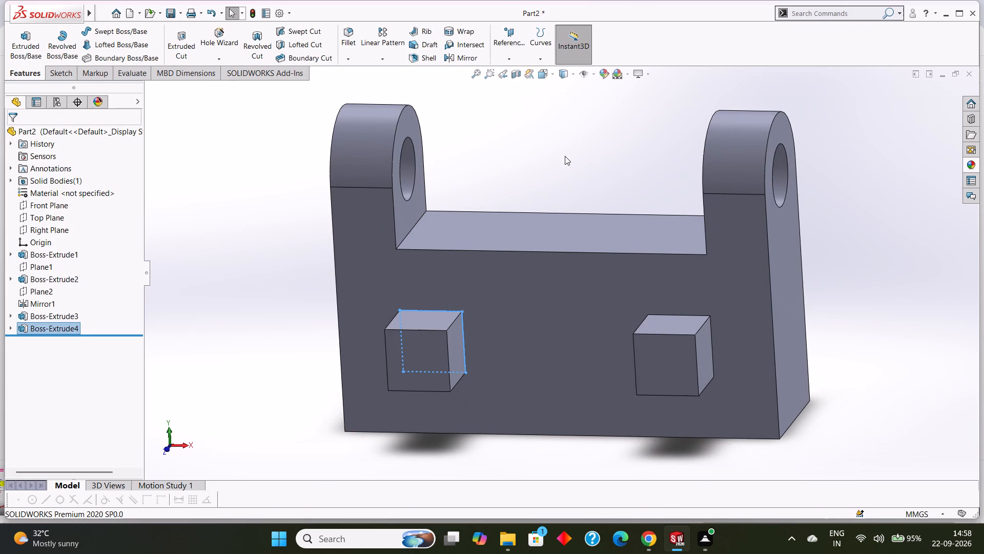
left_click(564, 153)
Examine the lugs and both square bosses from several angles, including straight on to the new boss's inner side face.
middle_click_drag(573, 155, 602, 170)
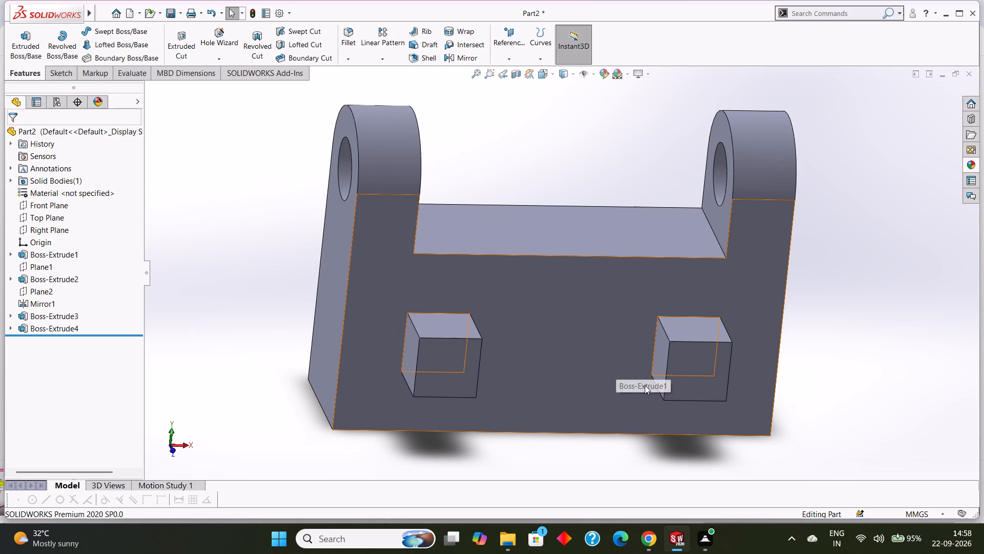
middle_click_drag(873, 336, 842, 292)
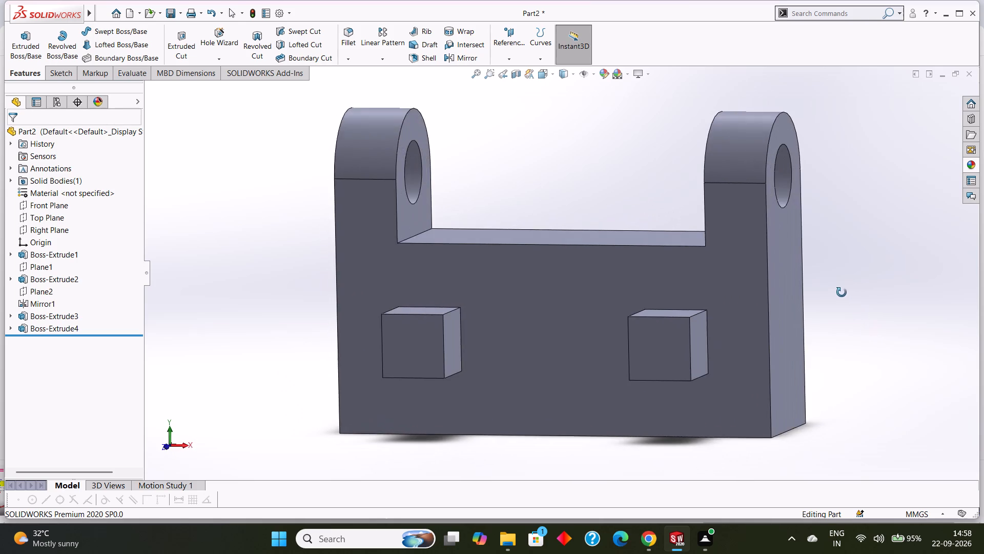
middle_click_drag(842, 292, 823, 283)
left_click(445, 330)
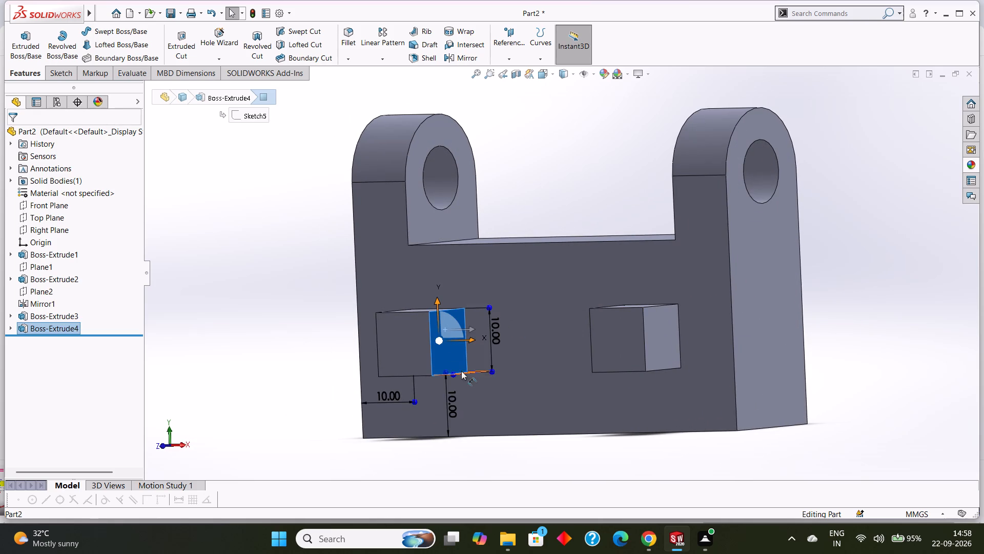
key("ctrl+8")
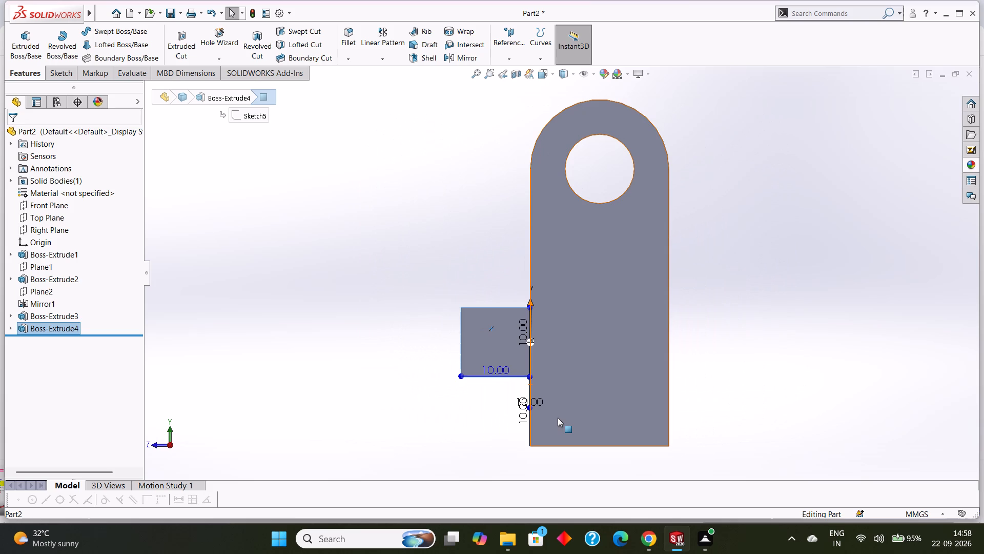
key("Escape")
middle_click_drag(771, 360, 800, 410)
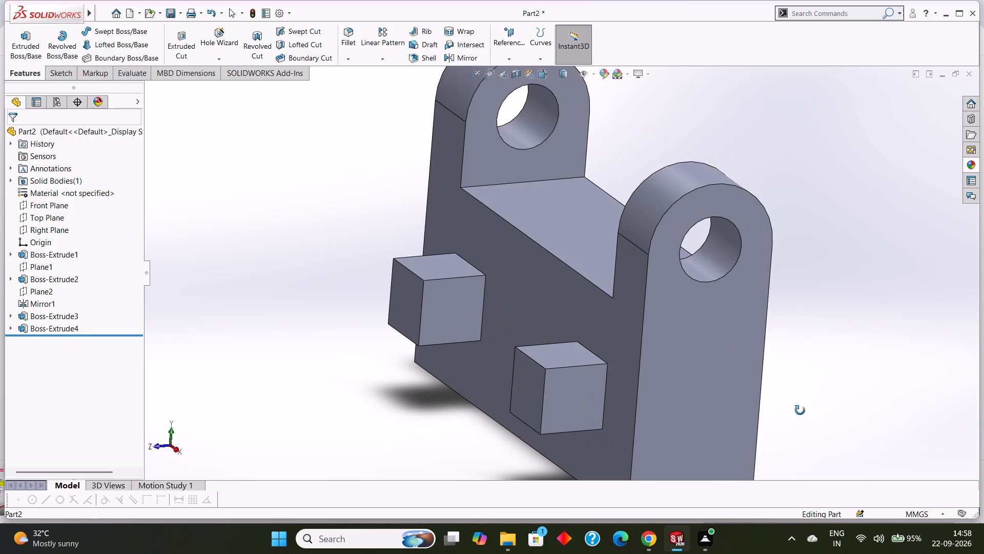
middle_click_drag(800, 410, 816, 423)
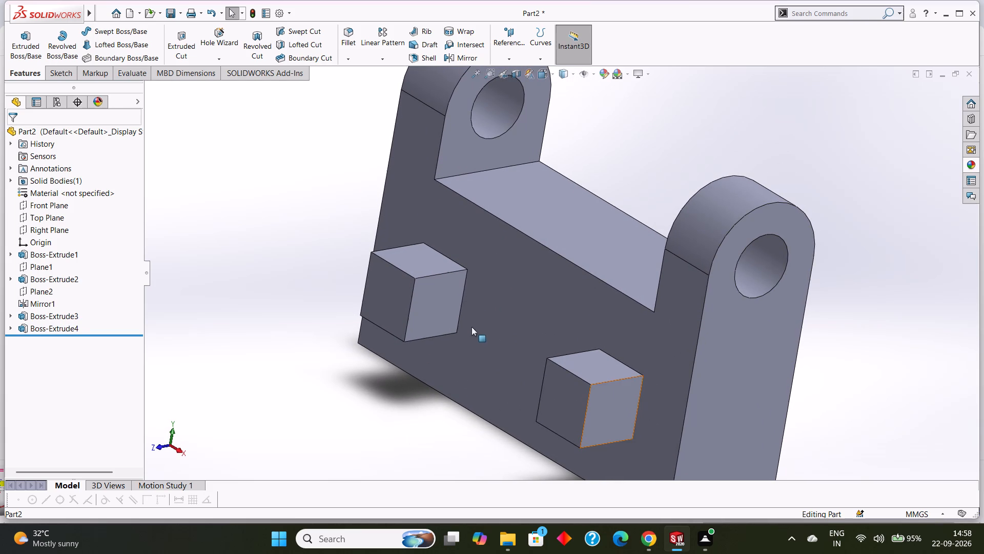
Sketch a circle of about 2.2 mm radius at the centre of the newer square boss's inner side face.
left_click(433, 298)
left_click(480, 267)
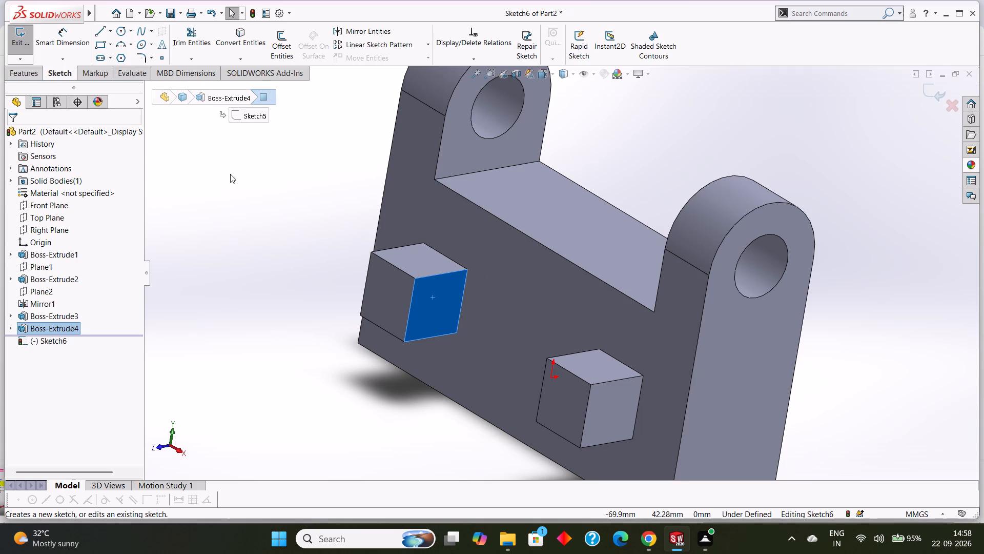
key("Escape")
left_click(117, 26)
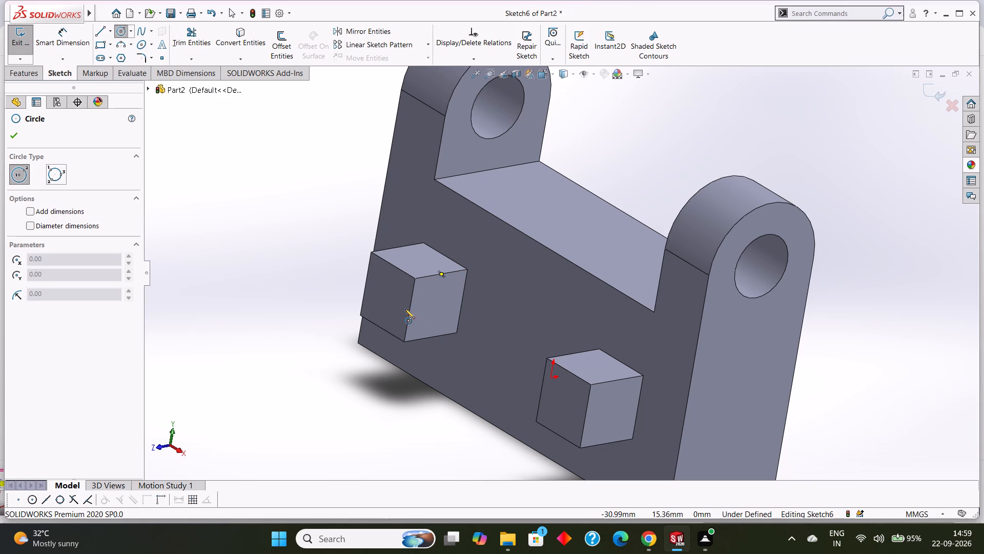
left_click(436, 306)
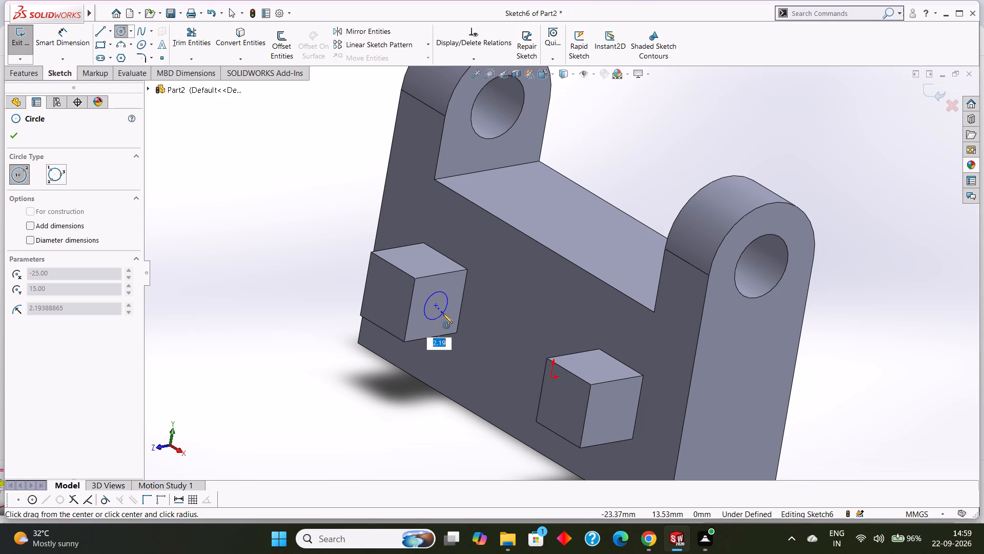
left_click(443, 313)
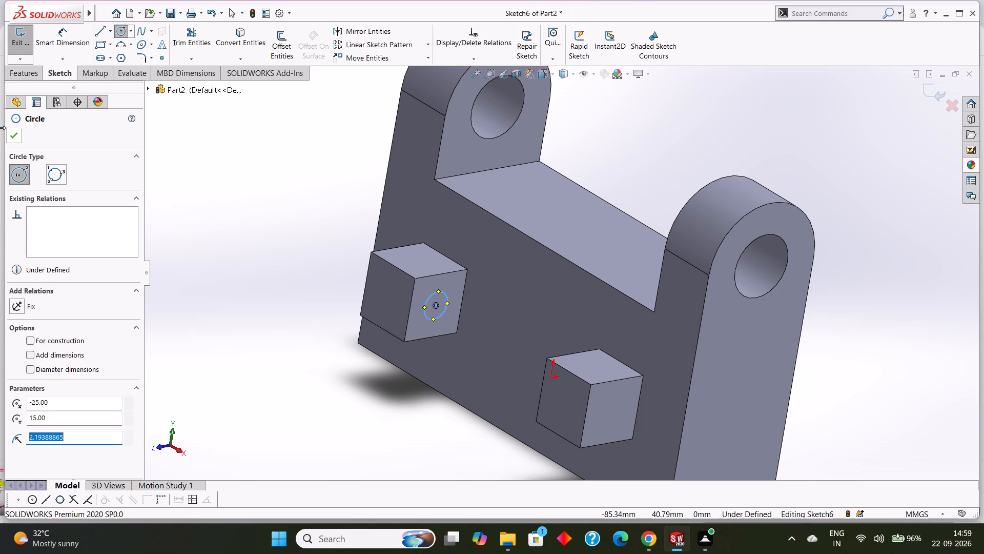
left_click(9, 135)
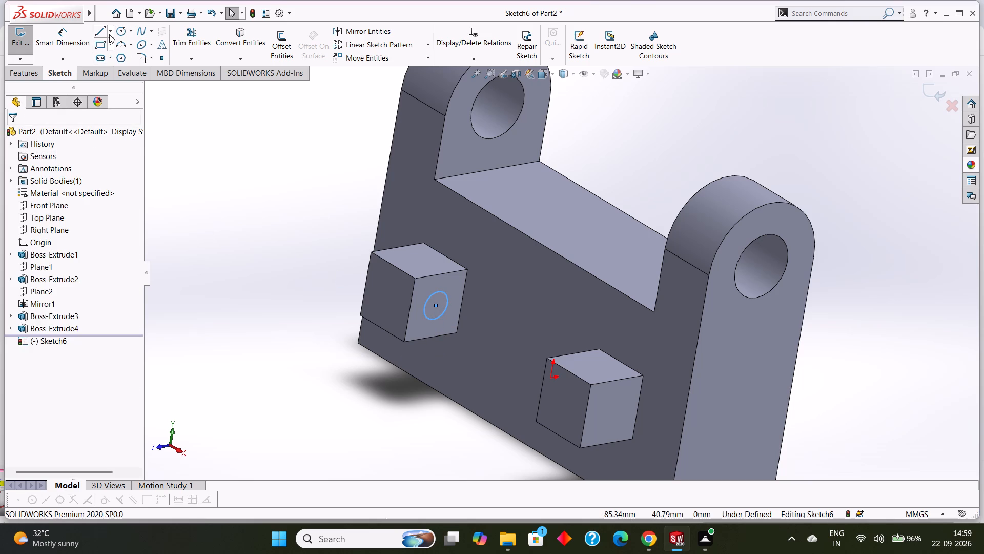
Dimension the circle and set its diameter to 5 mm.
left_click(68, 33)
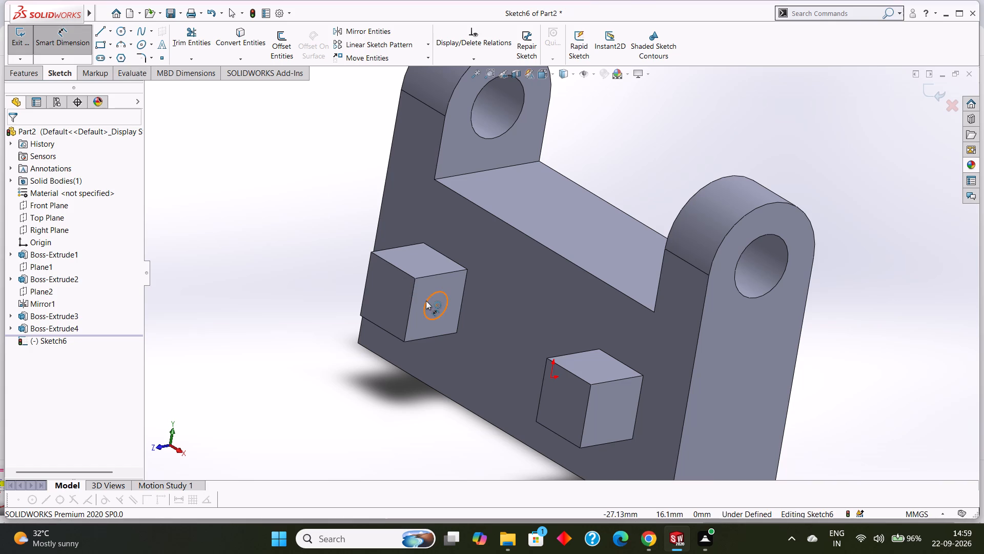
left_click(426, 301)
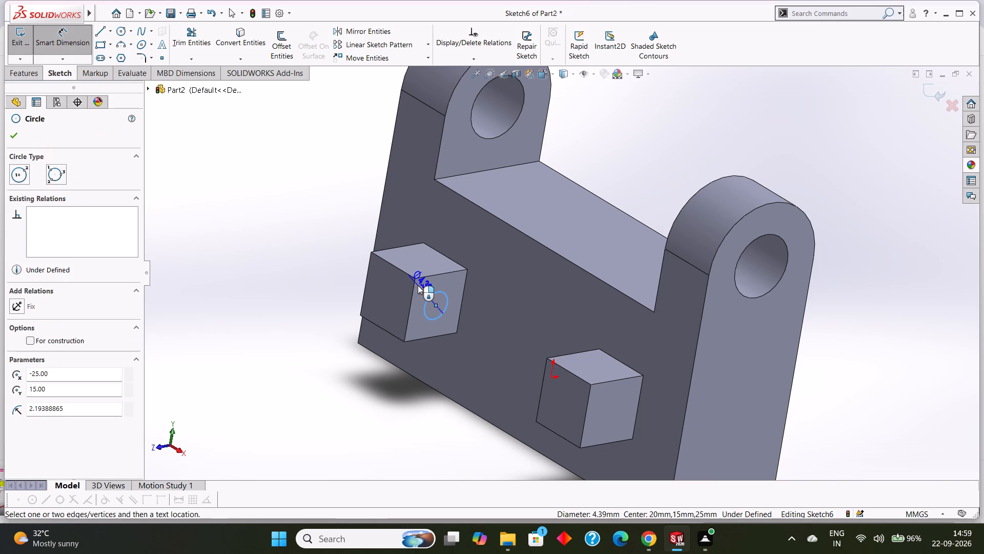
left_click(418, 265)
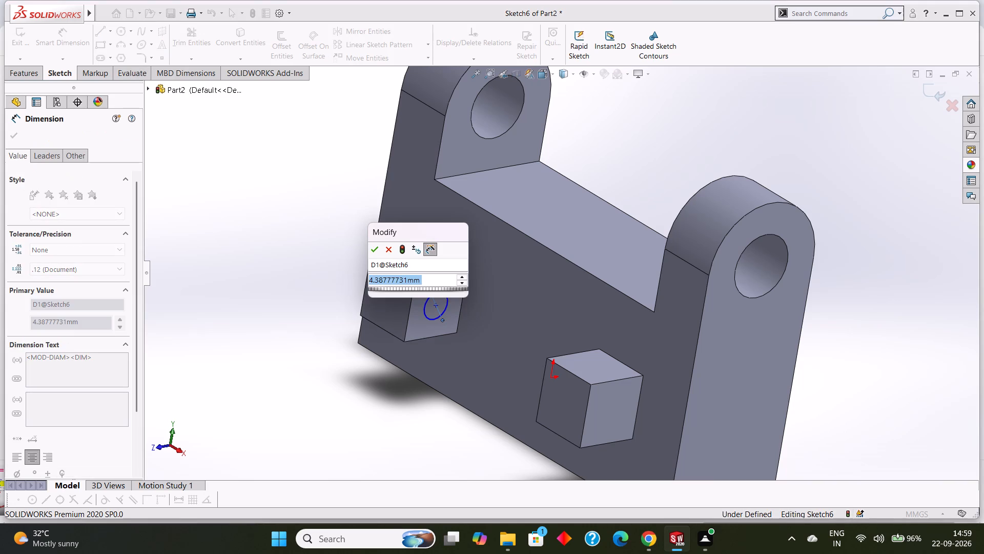
key("5")
key("Return")
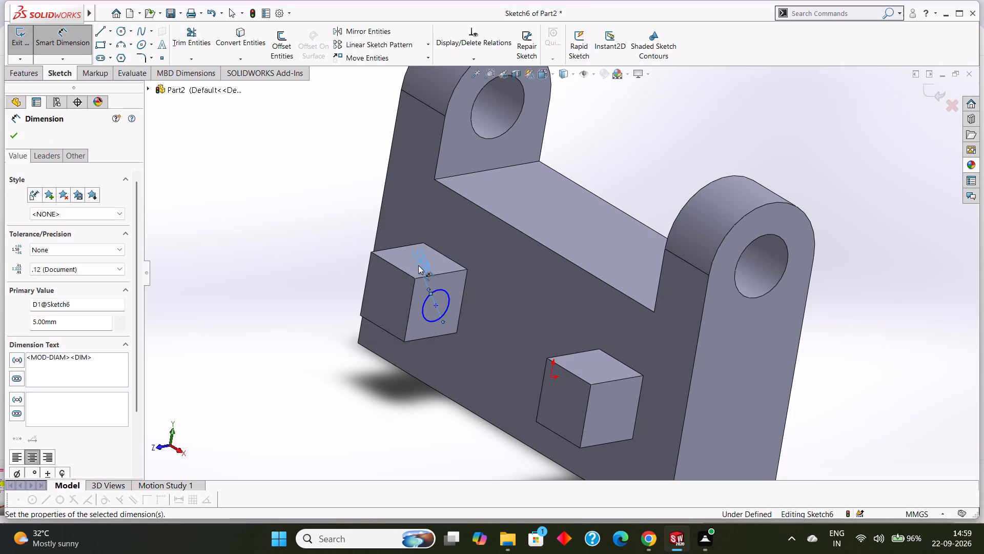
scroll(418, 265, "up", 1)
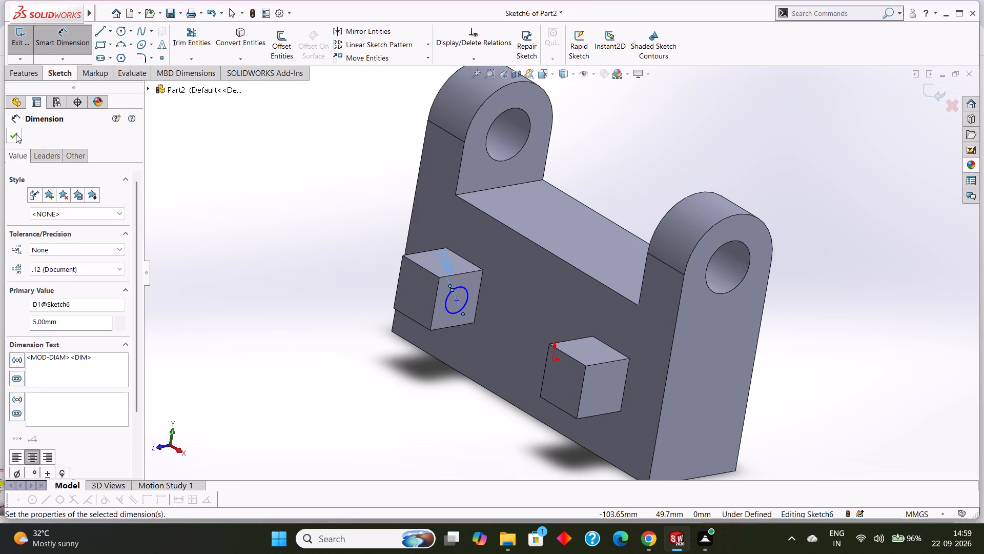
left_click(16, 134)
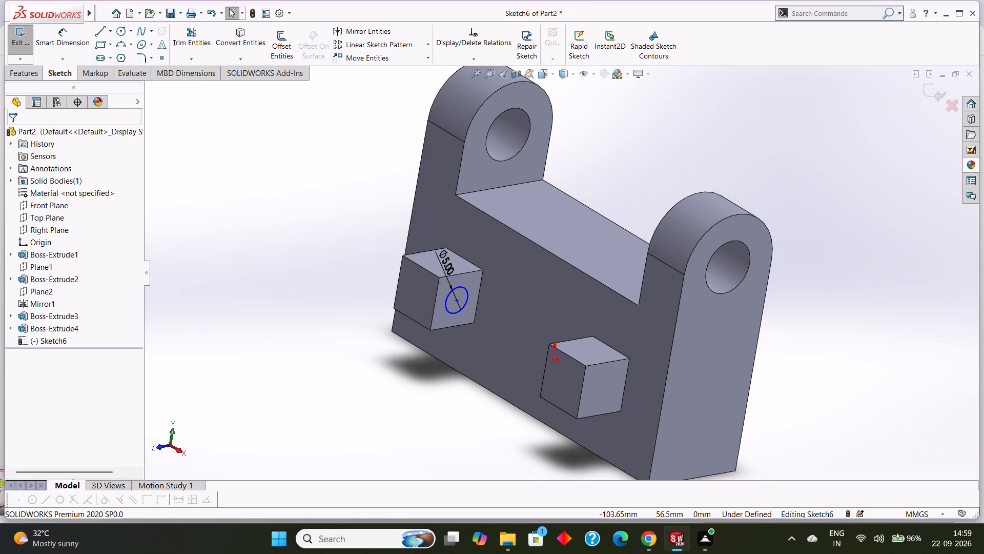
Extrude the circle as a 30 mm blind boss toward the other square boss, with merged result.
left_click(29, 75)
left_click(33, 47)
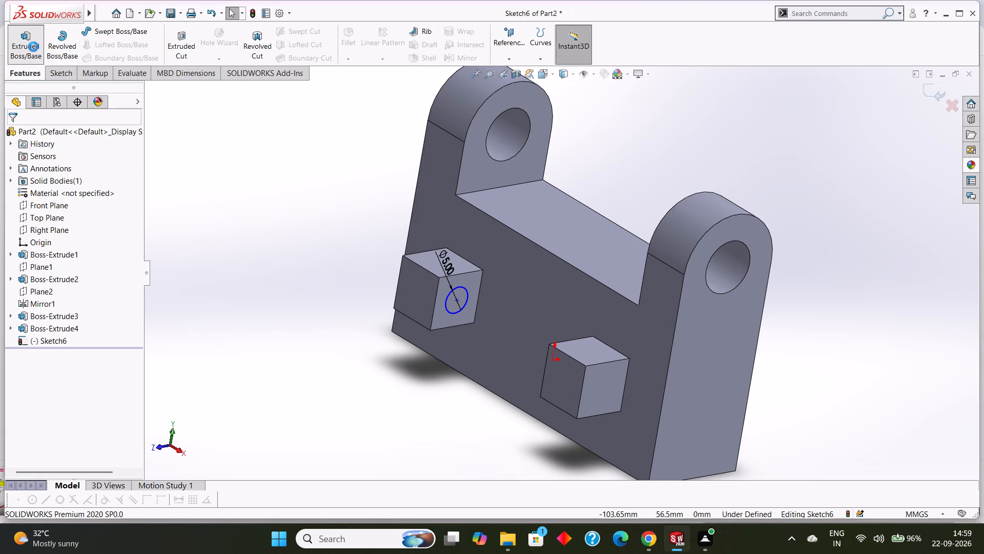
middle_click_drag(266, 313, 315, 345)
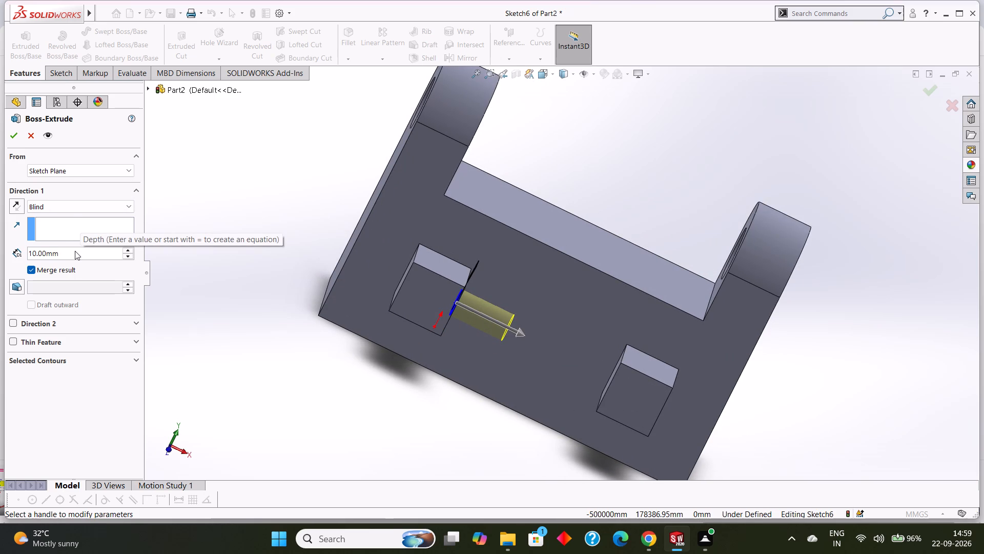
type("20")
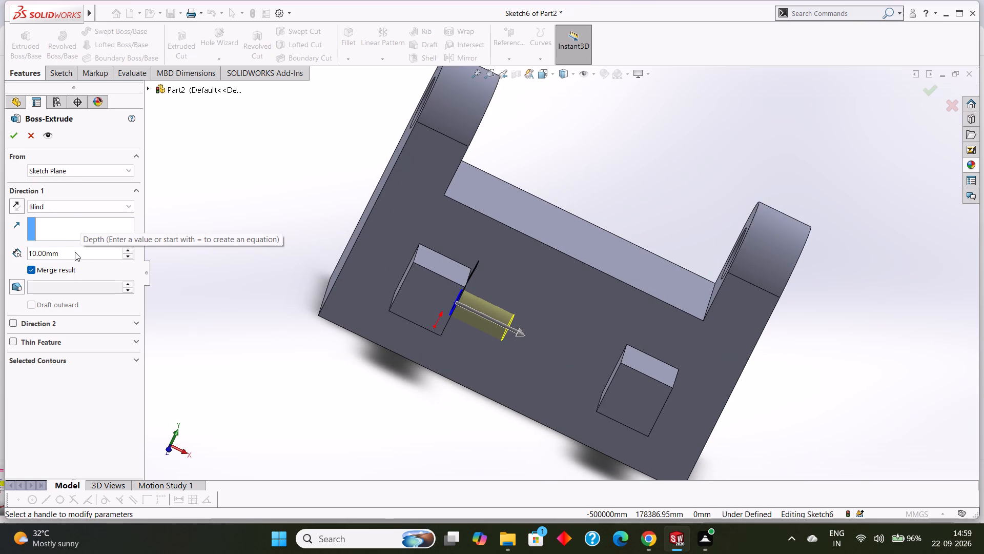
left_click(80, 255)
left_click_drag(80, 256, 22, 254)
type("20")
key("Return")
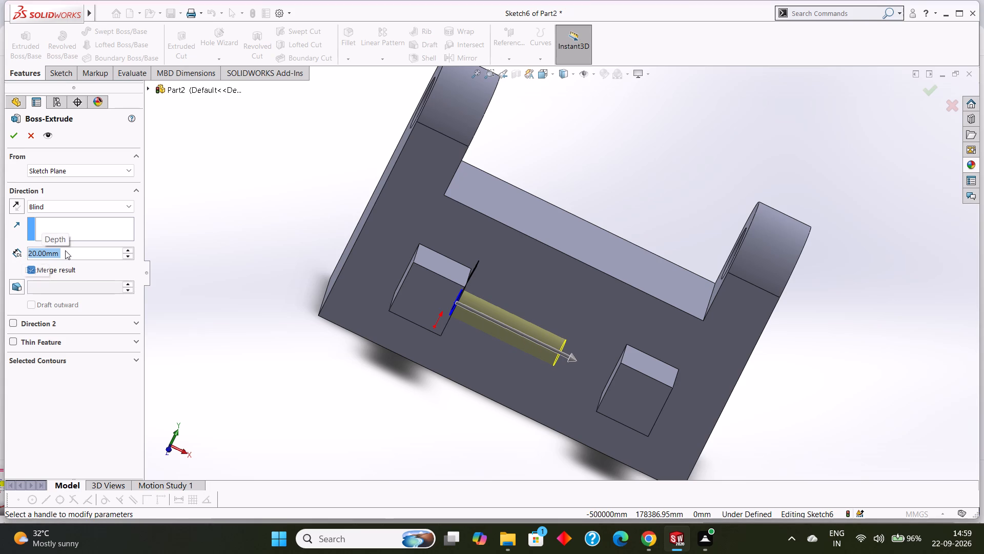
type("30")
key("Return")
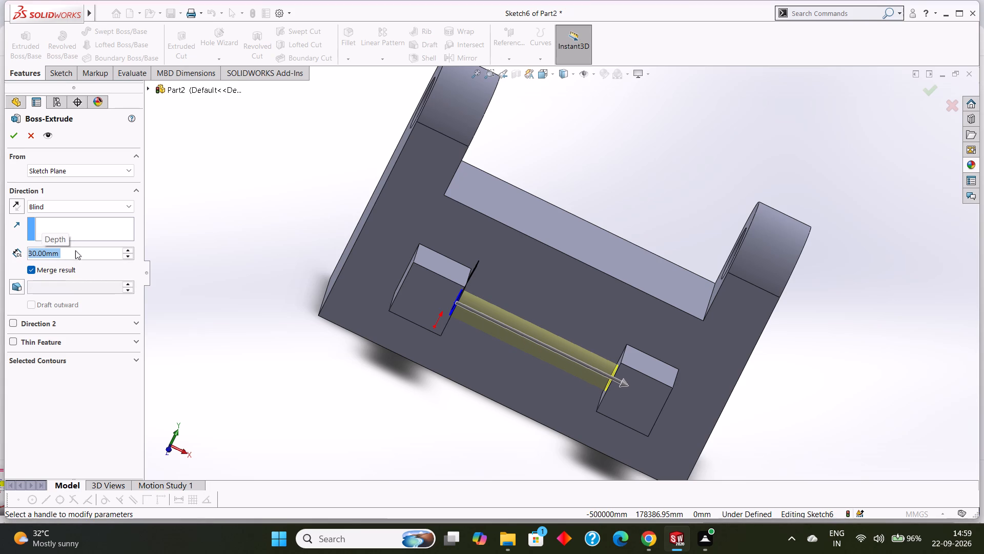
middle_click_drag(328, 403, 339, 438)
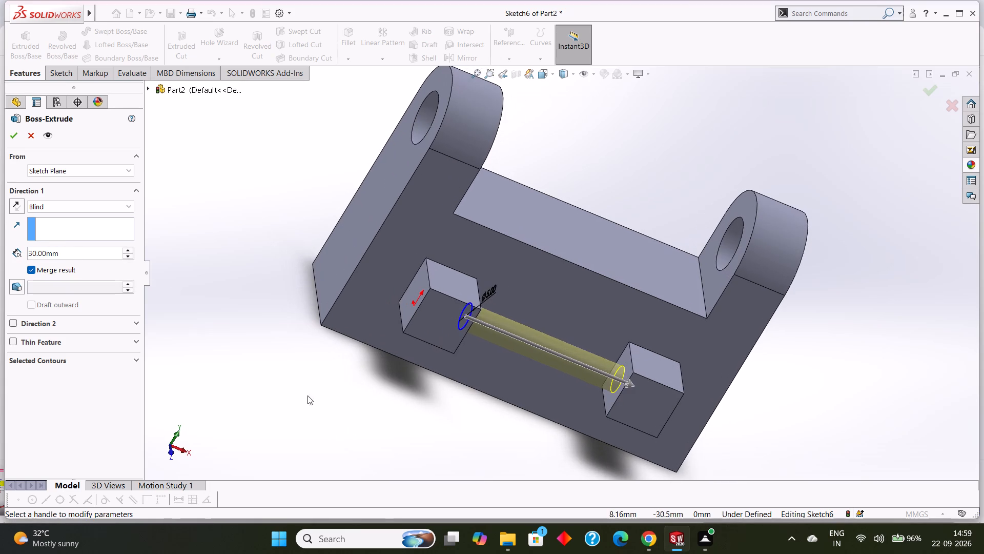
left_click(8, 136)
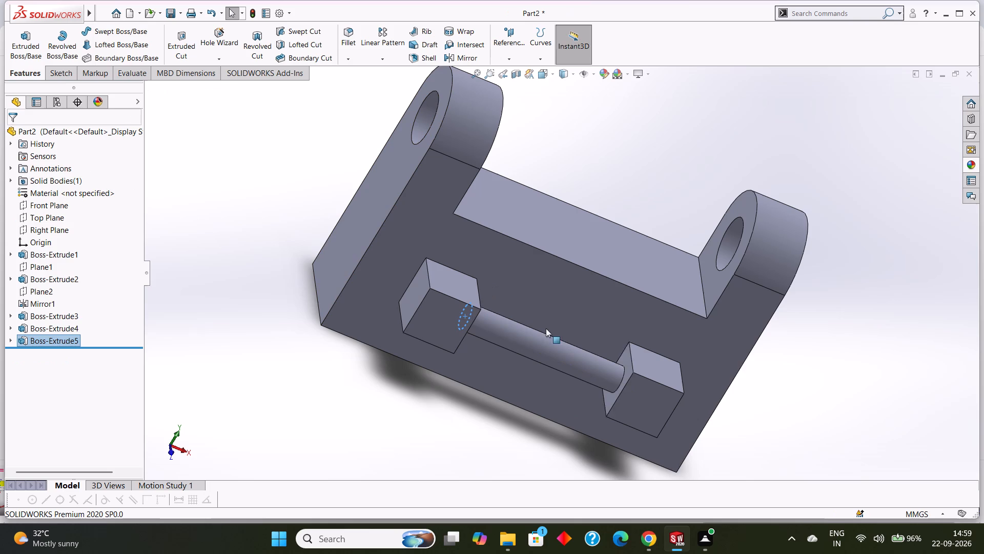
Examine the rod between the square bosses from several angles and check where the Front Plane lies relative to the block.
left_click(861, 372)
middle_click_drag(866, 372, 795, 372)
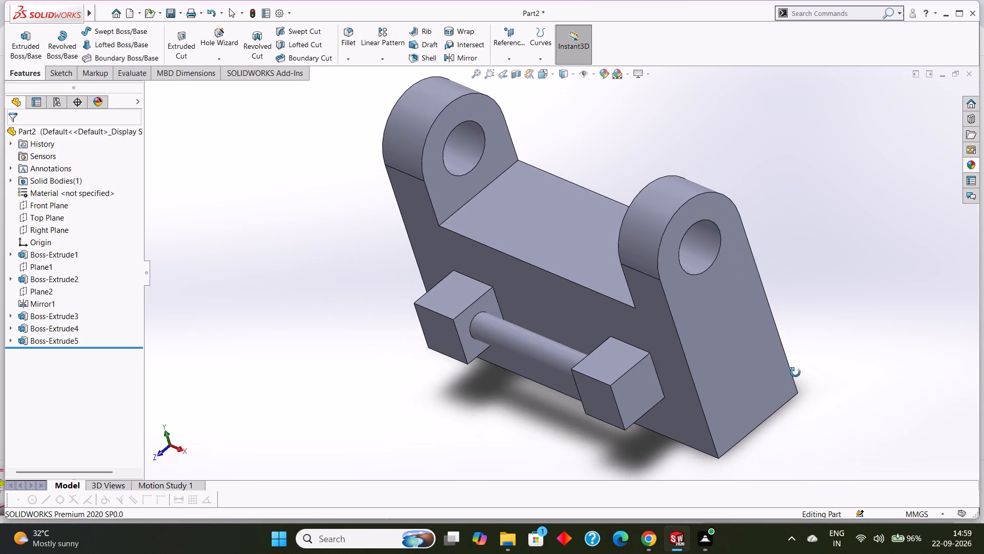
middle_click_drag(795, 372, 778, 384)
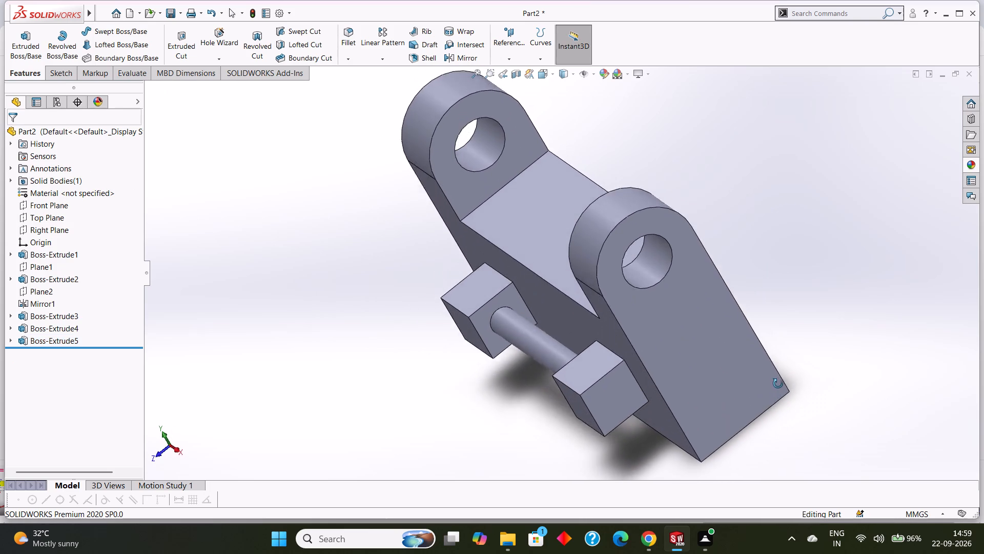
middle_click_drag(778, 384, 803, 407)
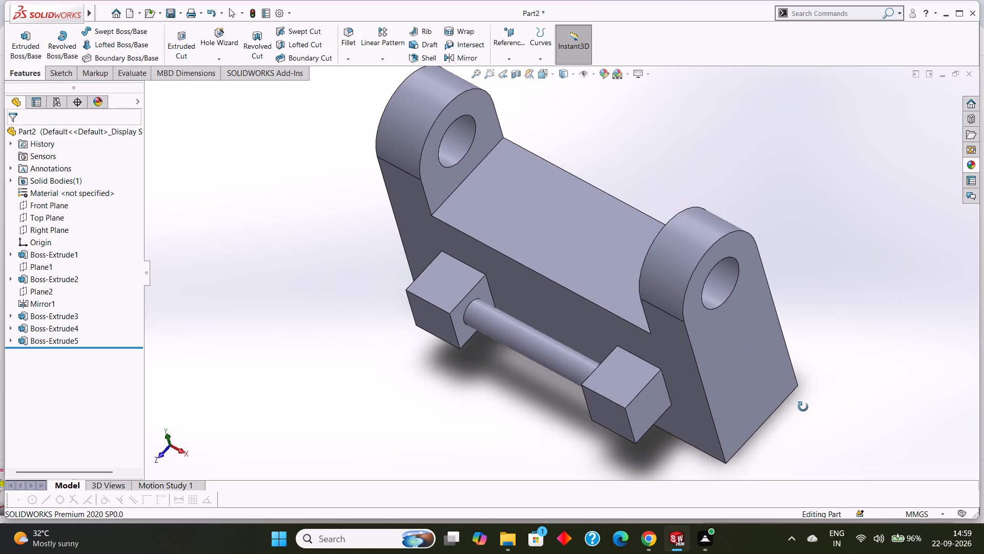
middle_click_drag(803, 407, 802, 408)
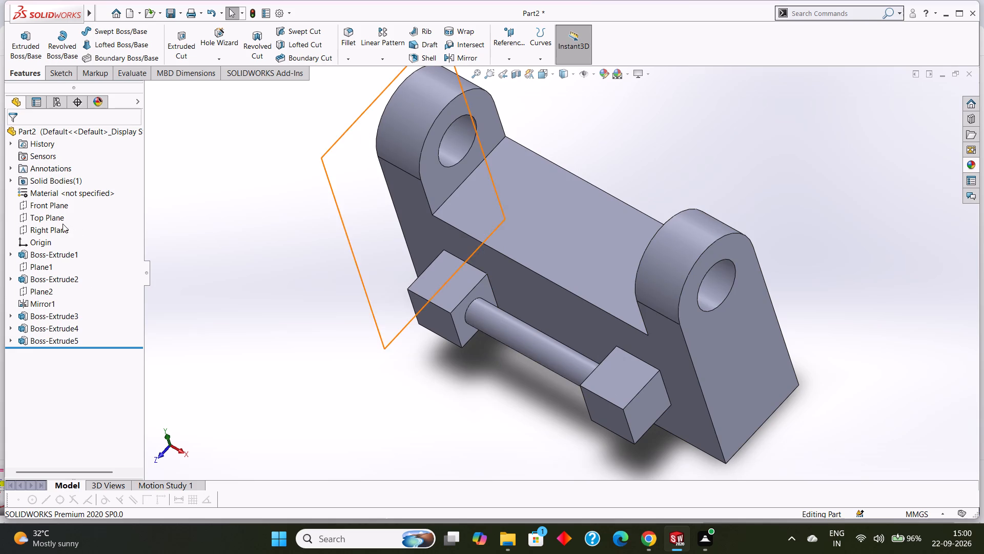
left_click(51, 208)
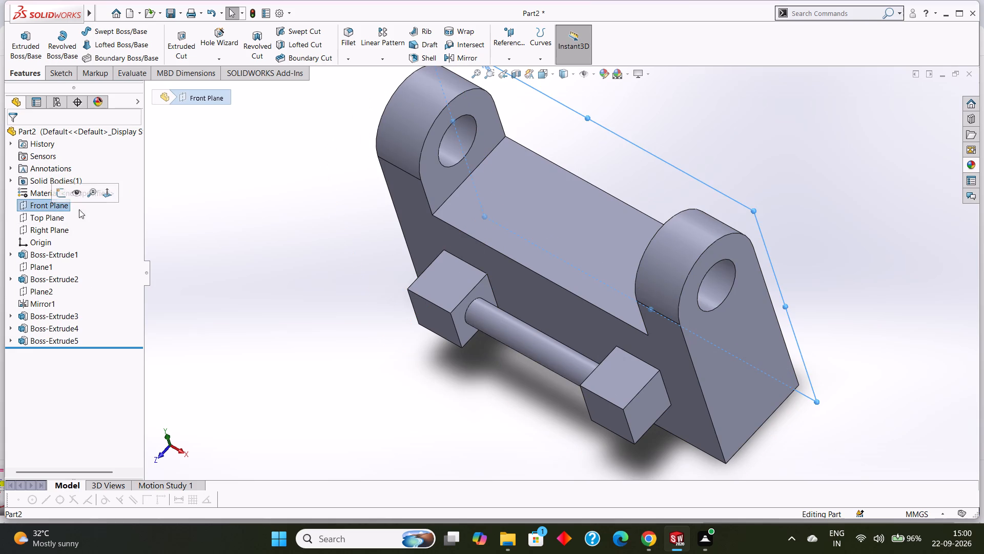
middle_click_drag(839, 201, 822, 199)
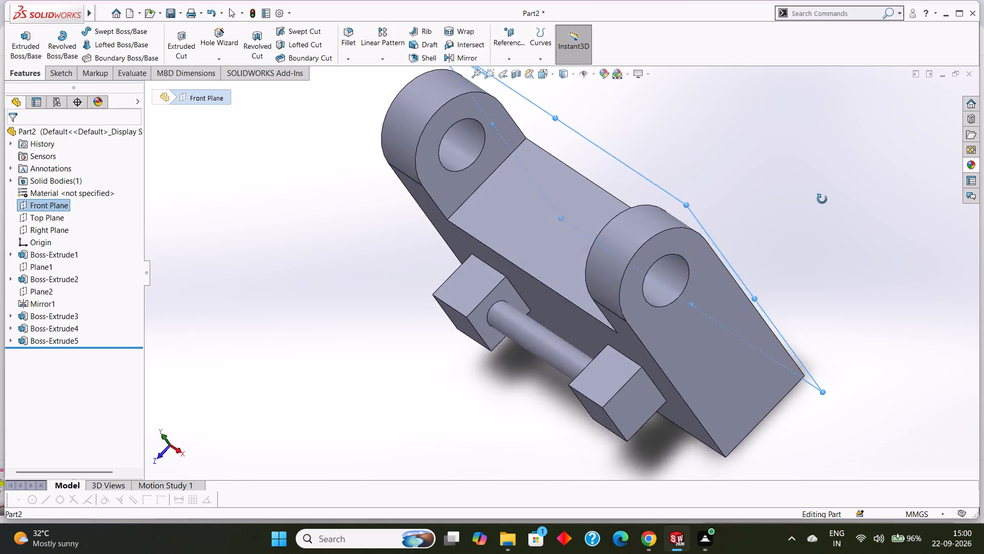
middle_click_drag(822, 199, 833, 191)
key("Escape")
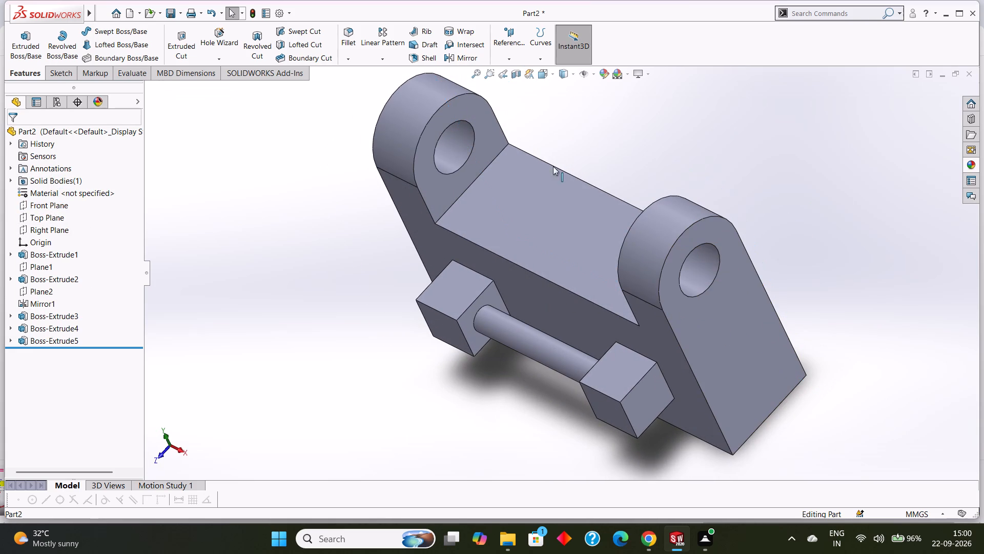
Create a reference plane offset 10 mm from the Front Plane, through the block's mid-thickness.
left_click(518, 60)
left_click(524, 71)
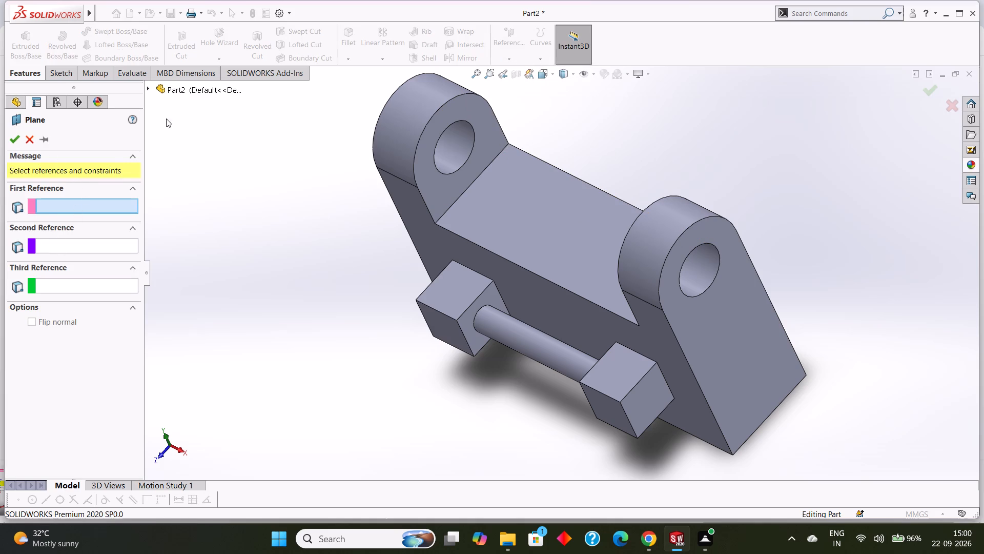
left_click(152, 90)
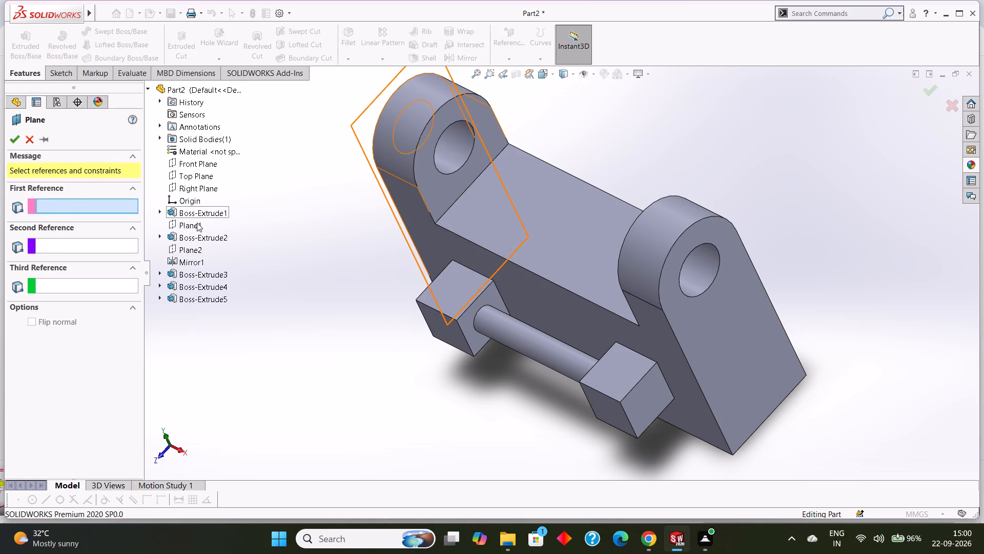
left_click(191, 164)
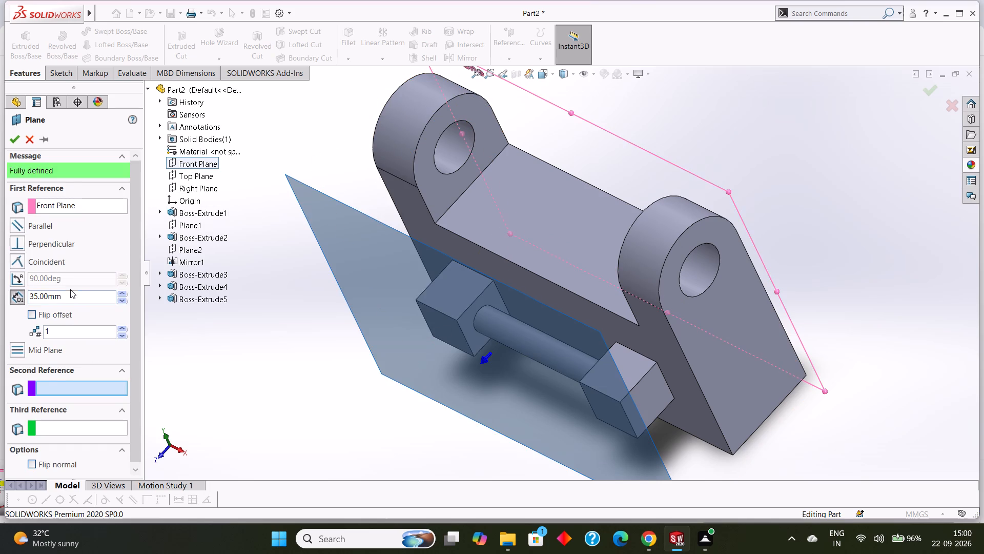
left_click_drag(87, 293, 31, 292)
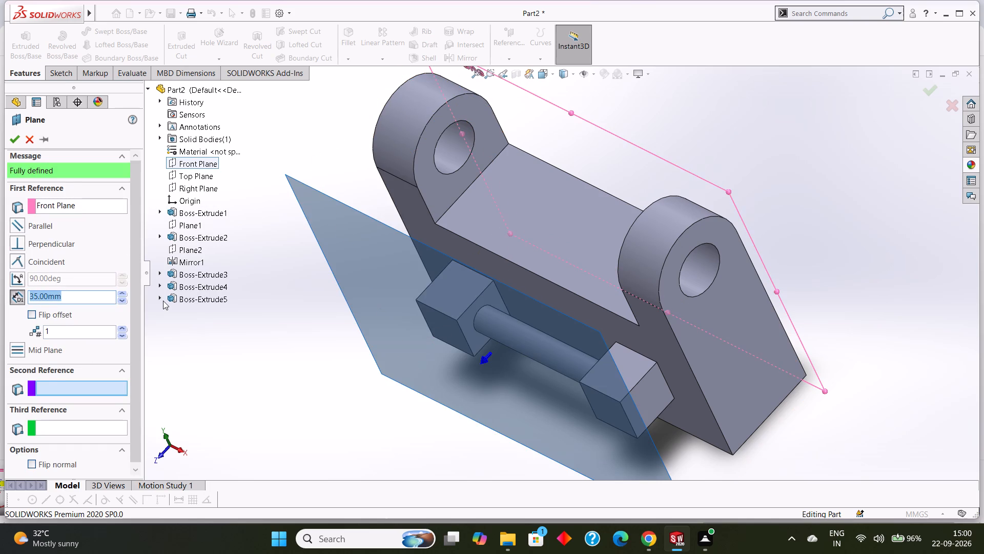
type("10")
key("Return")
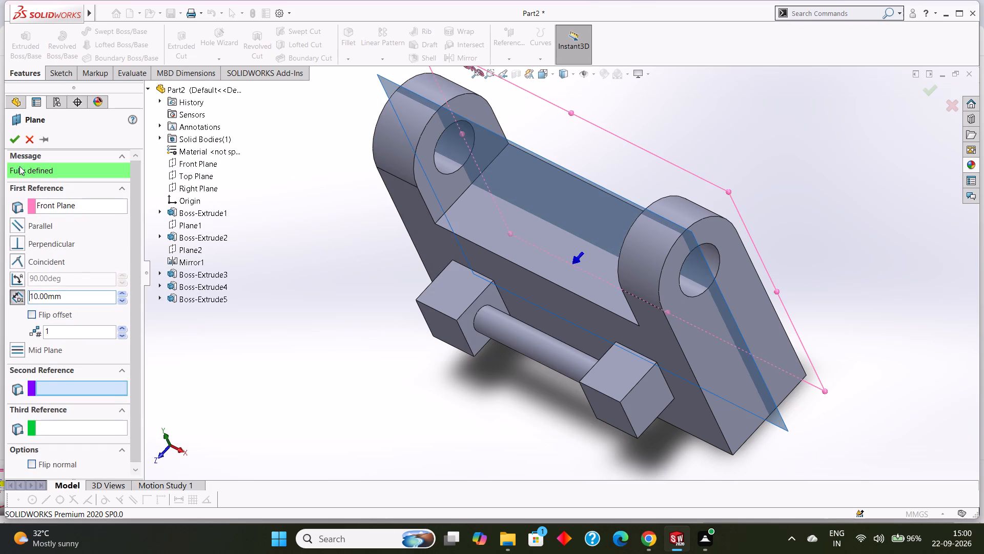
left_click(13, 142)
middle_click_drag(788, 206, 800, 188)
left_click(645, 170)
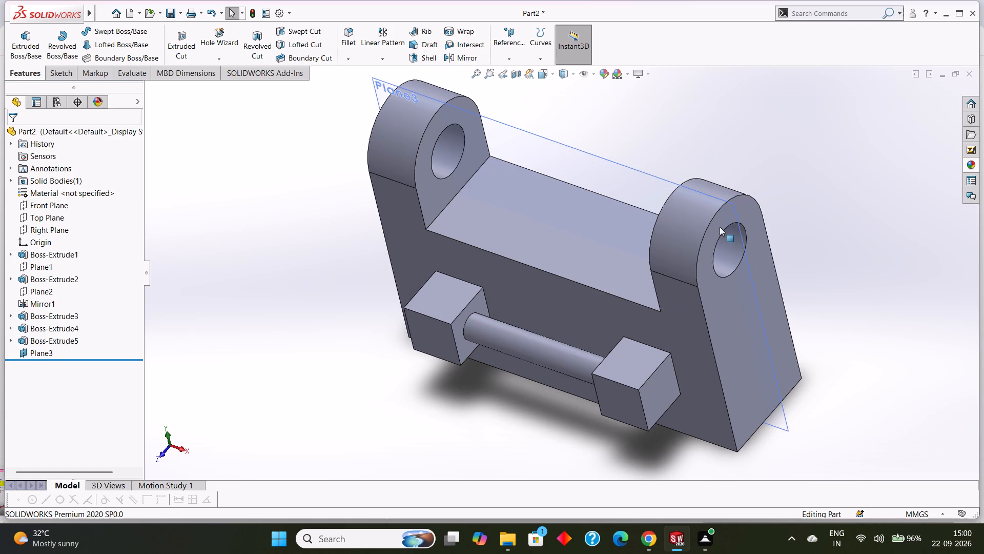
key("Escape")
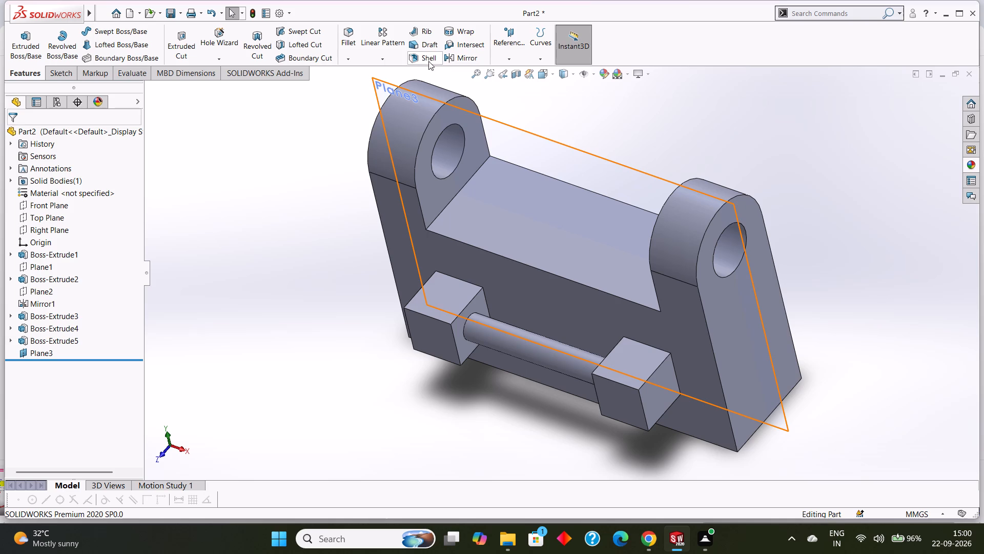
Mirror both square bosses and the connecting rod about the mid-thickness plane Plane3 onto the block's opposite face.
left_click(372, 61)
left_click(383, 95)
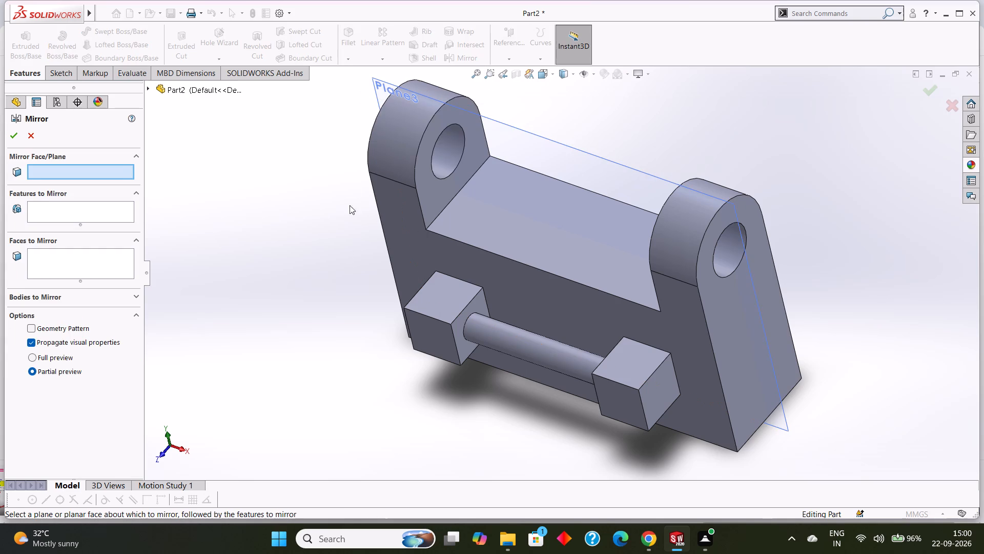
middle_click_drag(280, 275, 280, 247)
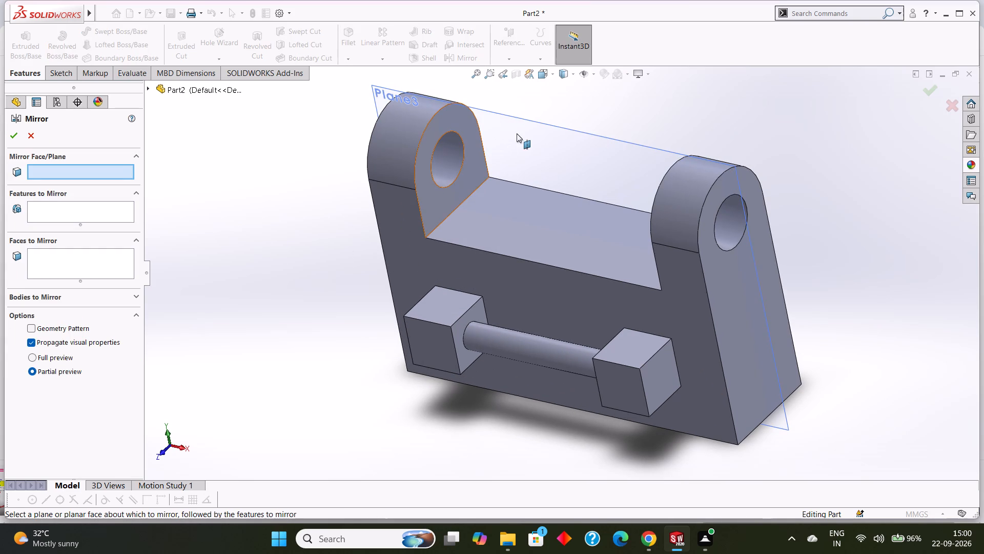
left_click(537, 126)
left_click(72, 206)
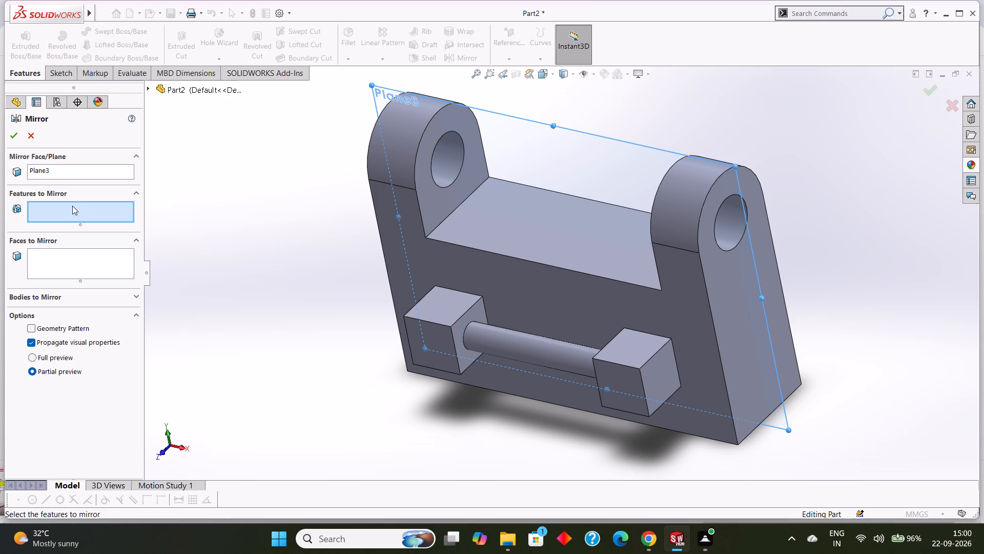
left_click(634, 384)
left_click(553, 356, "ctrl")
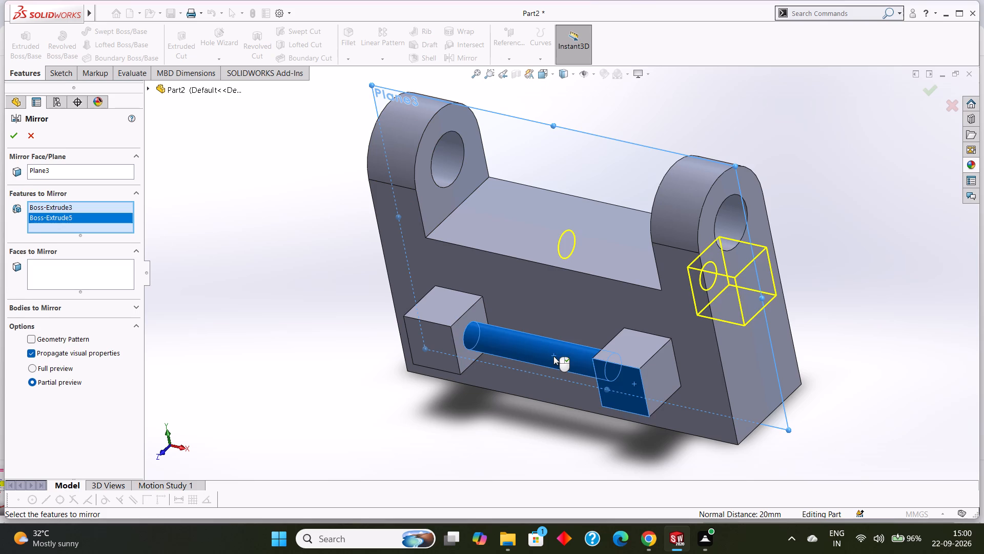
left_click(435, 332, "ctrl")
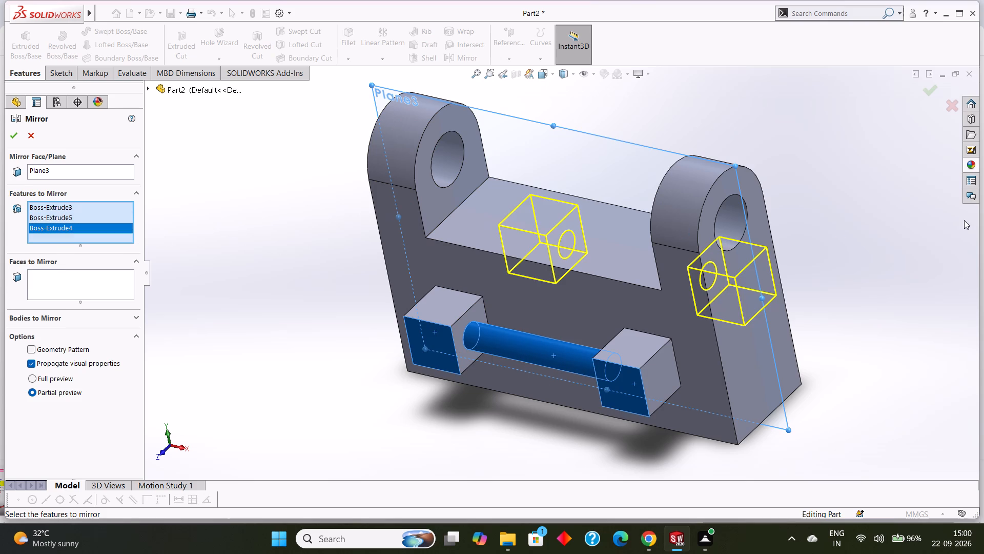
middle_click_drag(969, 214, 925, 263)
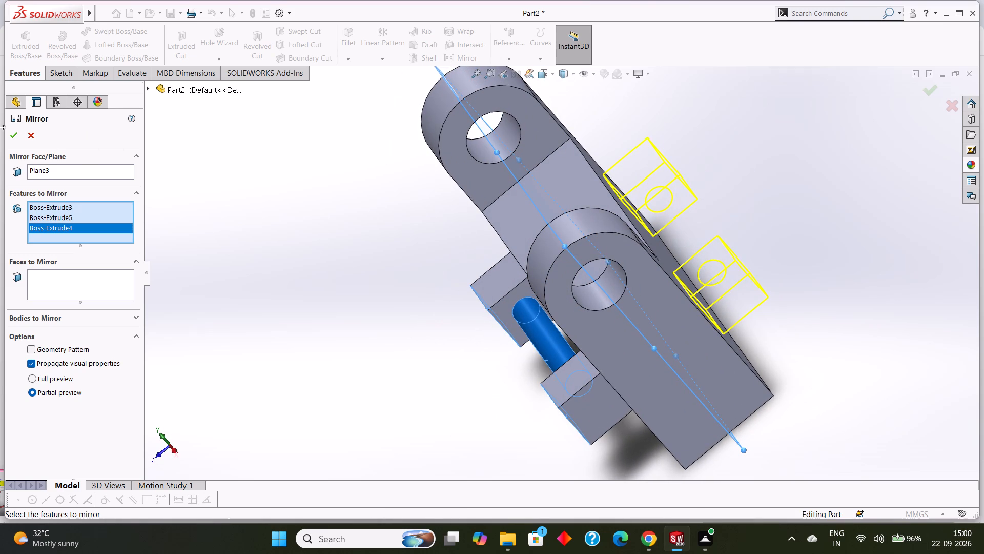
left_click(13, 138)
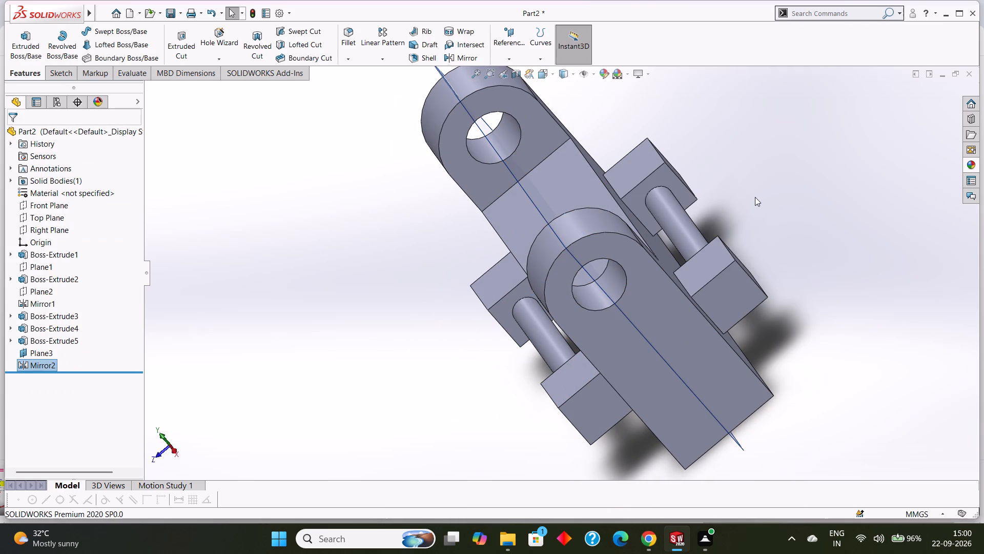
left_click(771, 191)
Hide the mid-thickness reference plane Plane3.
middle_click_drag(771, 191, 813, 170)
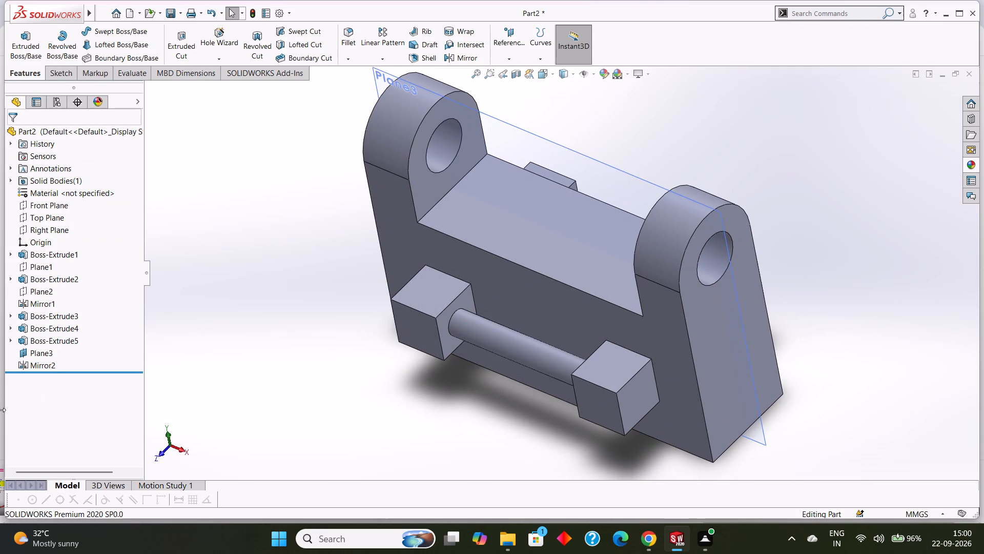
left_click(52, 350)
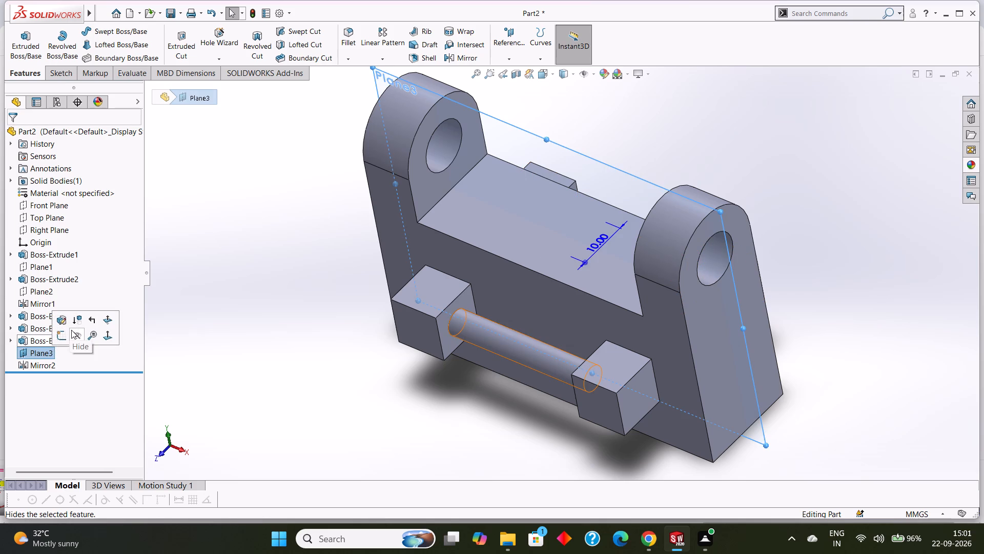
left_click(74, 332)
Examine the overall part with its lugs, square bosses and rod from several angles and distances.
middle_click_drag(234, 357, 247, 334)
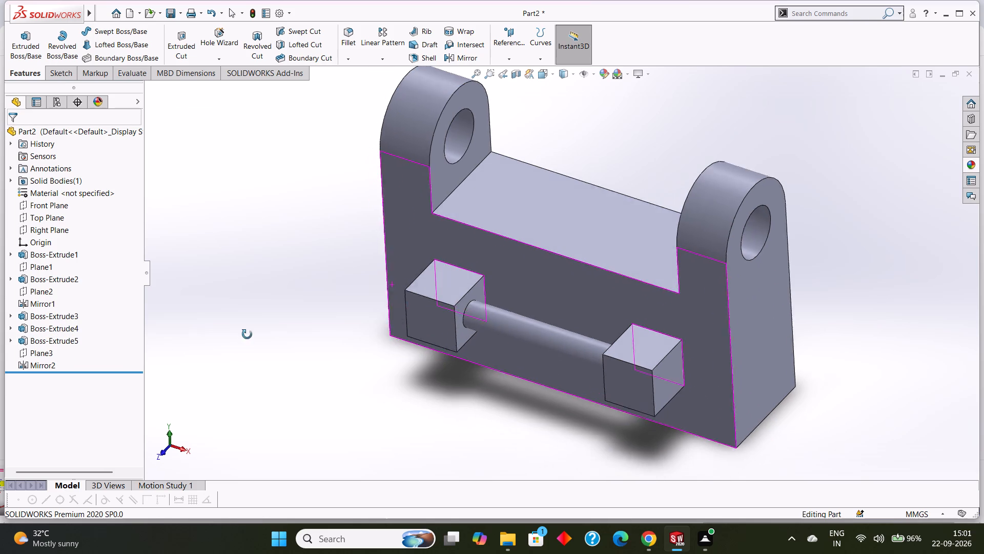
middle_click_drag(247, 334, 258, 322)
scroll(258, 322, "up", 3)
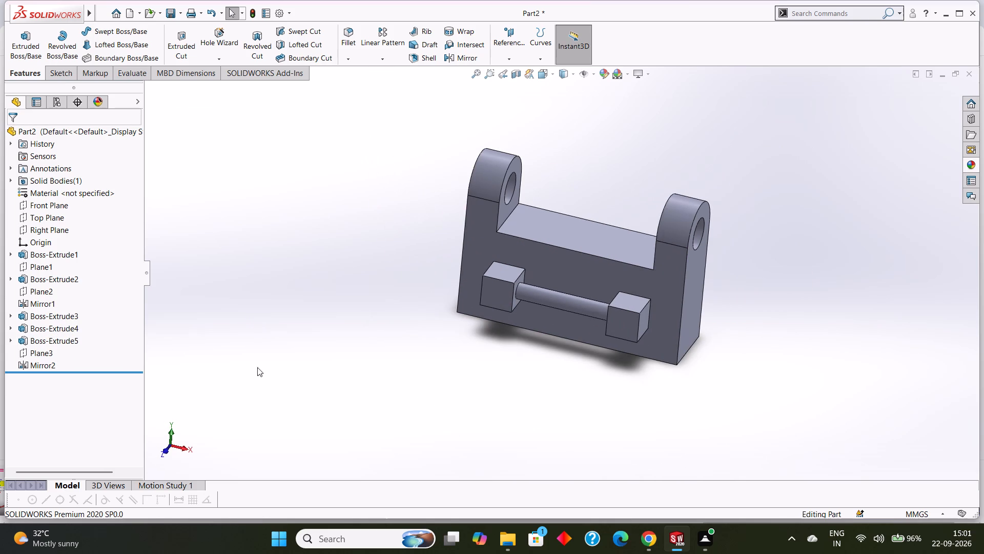
middle_click_drag(272, 383, 296, 395)
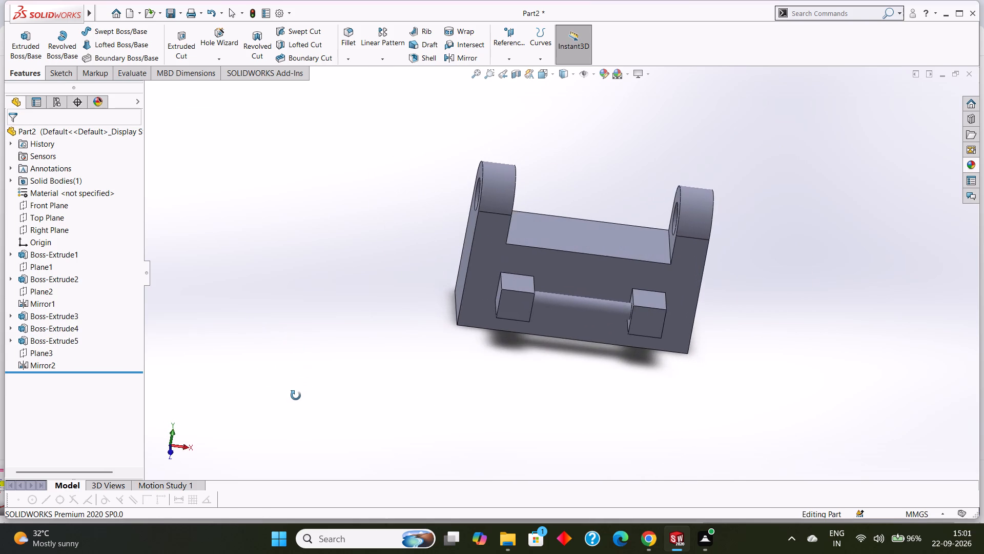
middle_click_drag(296, 395, 278, 387)
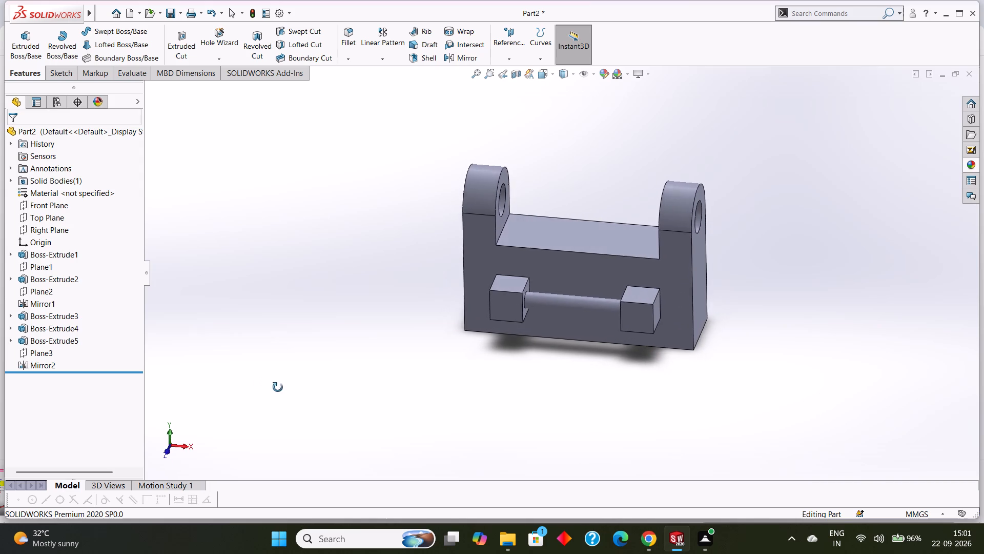
middle_click_drag(278, 387, 291, 413)
scroll(338, 411, "down", 1)
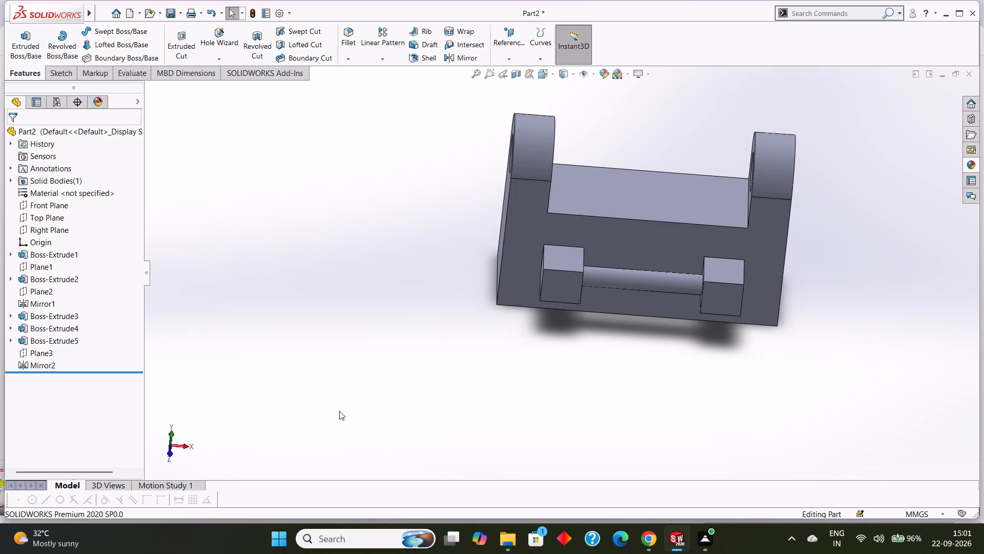
scroll(383, 398, "up", 3)
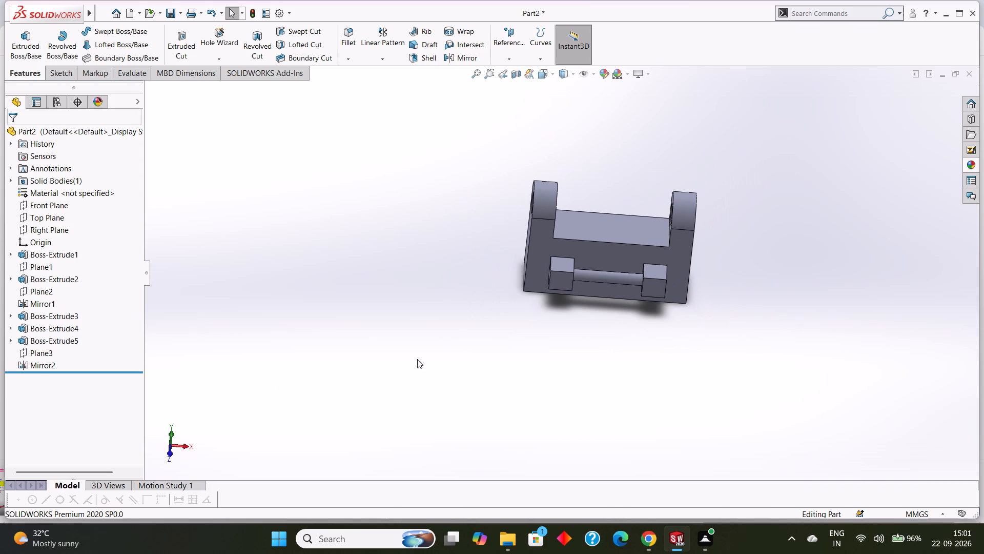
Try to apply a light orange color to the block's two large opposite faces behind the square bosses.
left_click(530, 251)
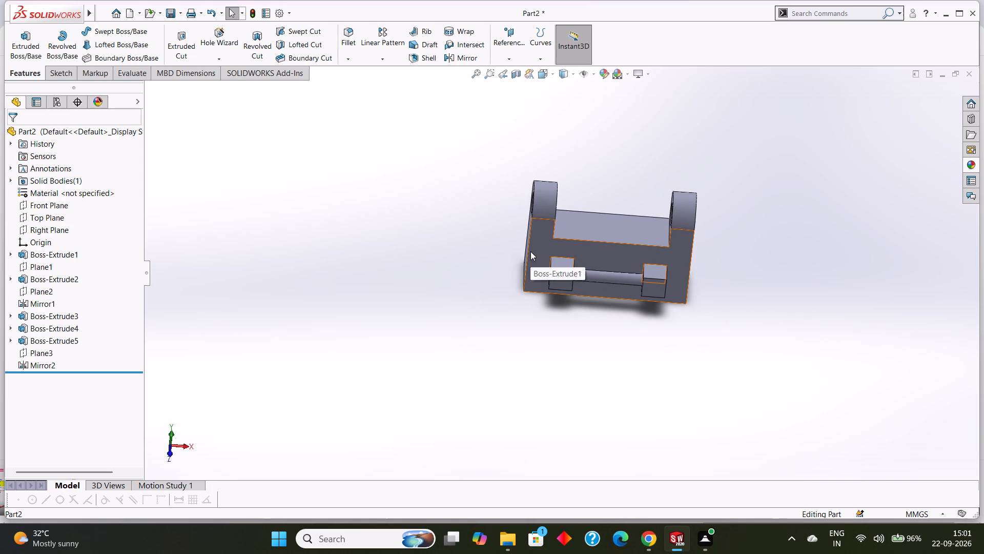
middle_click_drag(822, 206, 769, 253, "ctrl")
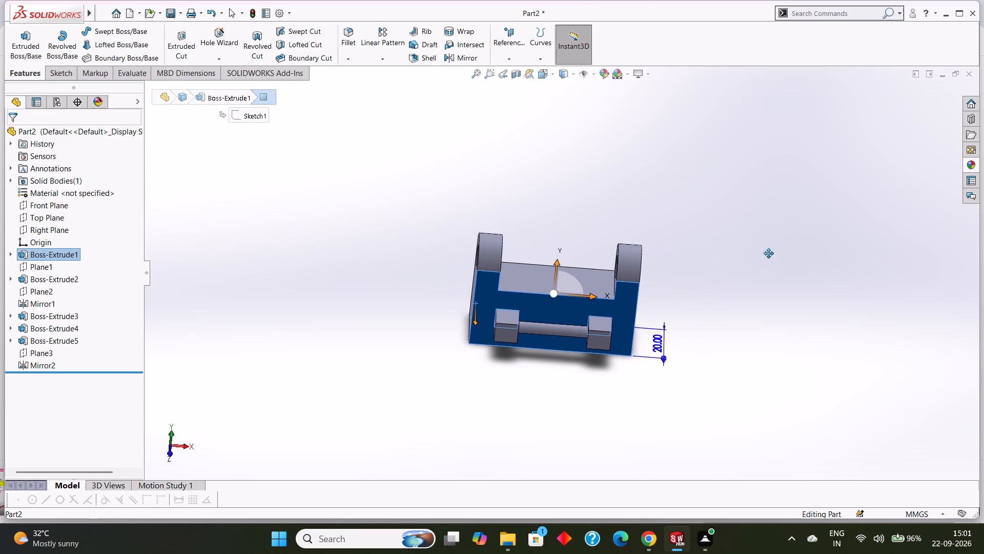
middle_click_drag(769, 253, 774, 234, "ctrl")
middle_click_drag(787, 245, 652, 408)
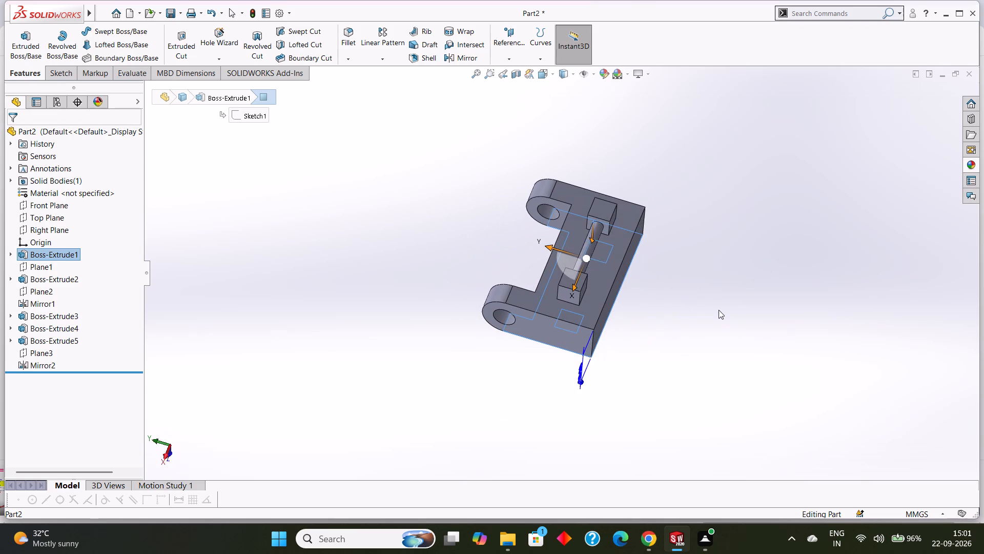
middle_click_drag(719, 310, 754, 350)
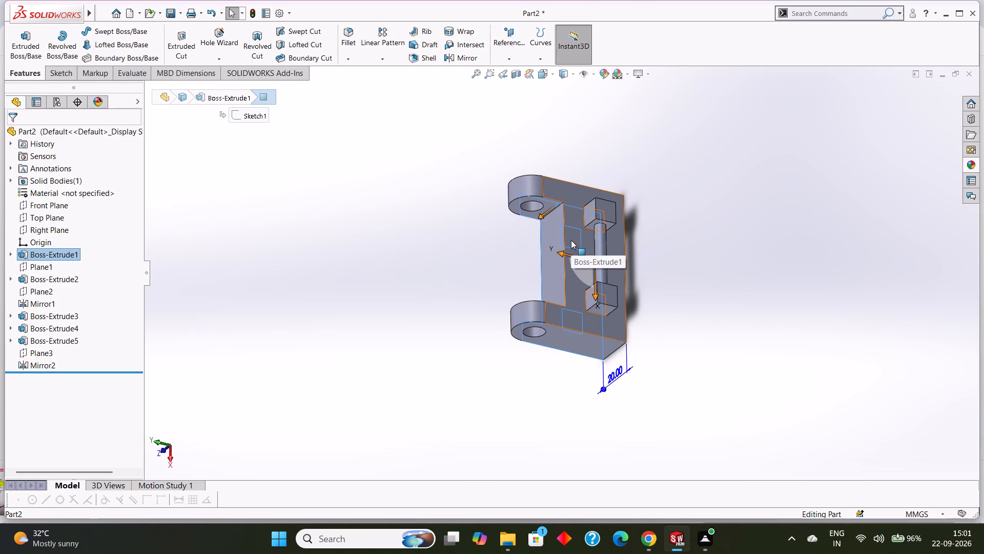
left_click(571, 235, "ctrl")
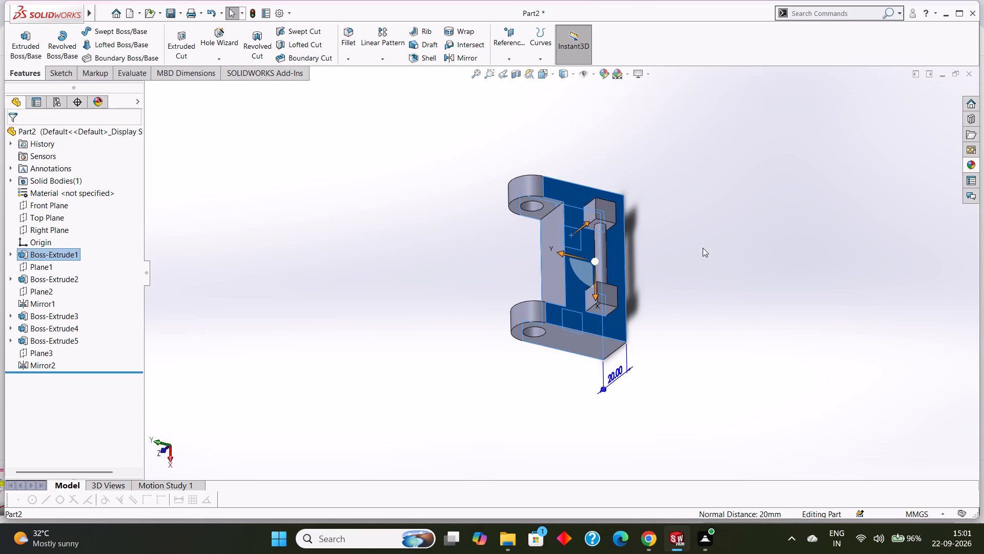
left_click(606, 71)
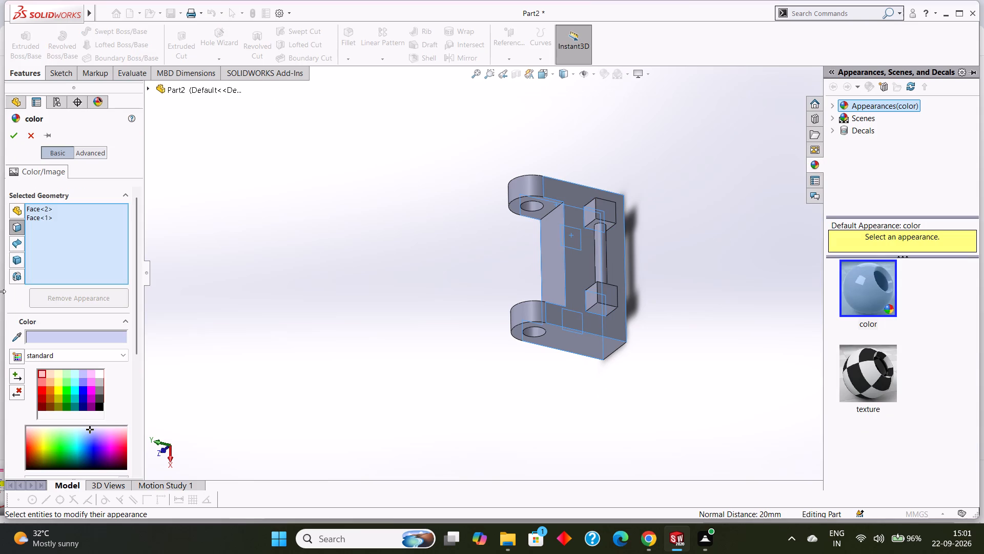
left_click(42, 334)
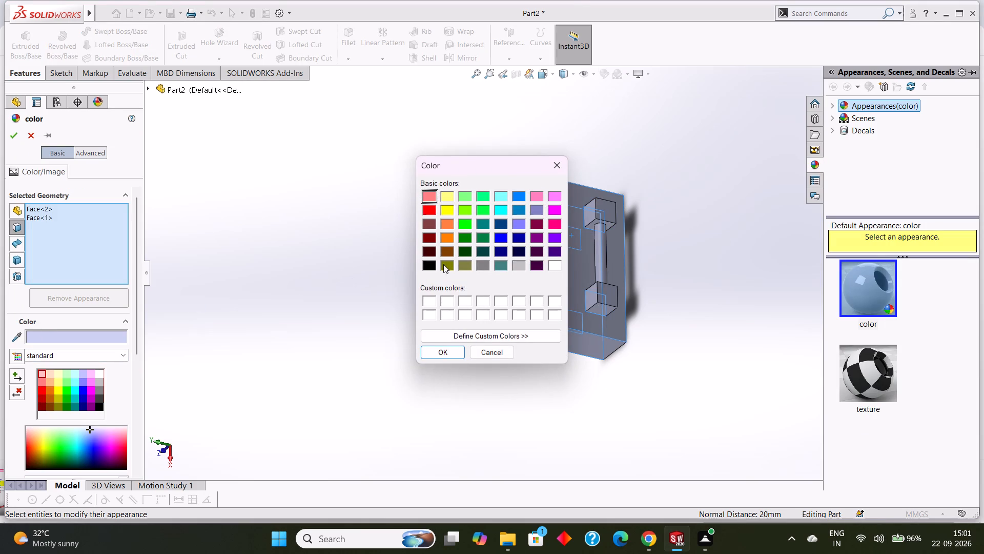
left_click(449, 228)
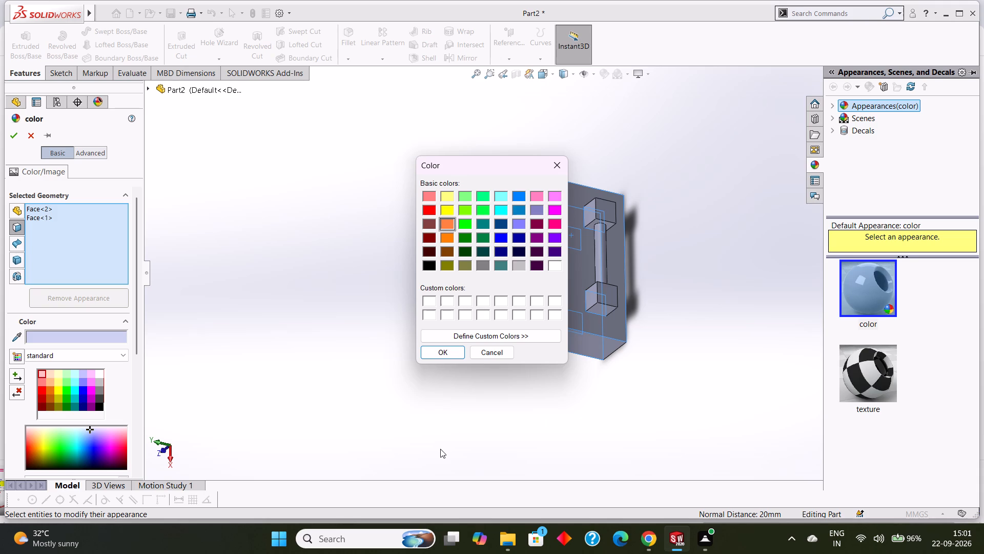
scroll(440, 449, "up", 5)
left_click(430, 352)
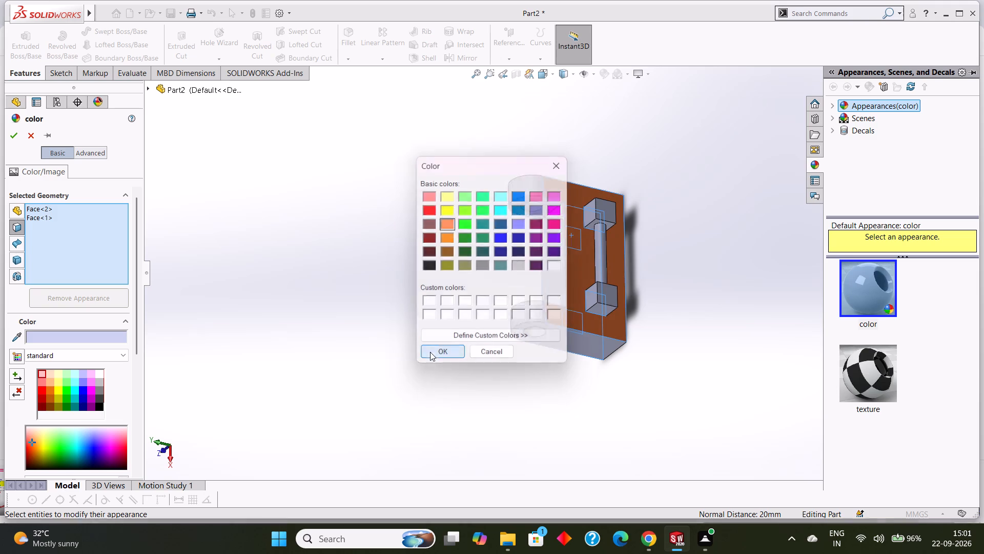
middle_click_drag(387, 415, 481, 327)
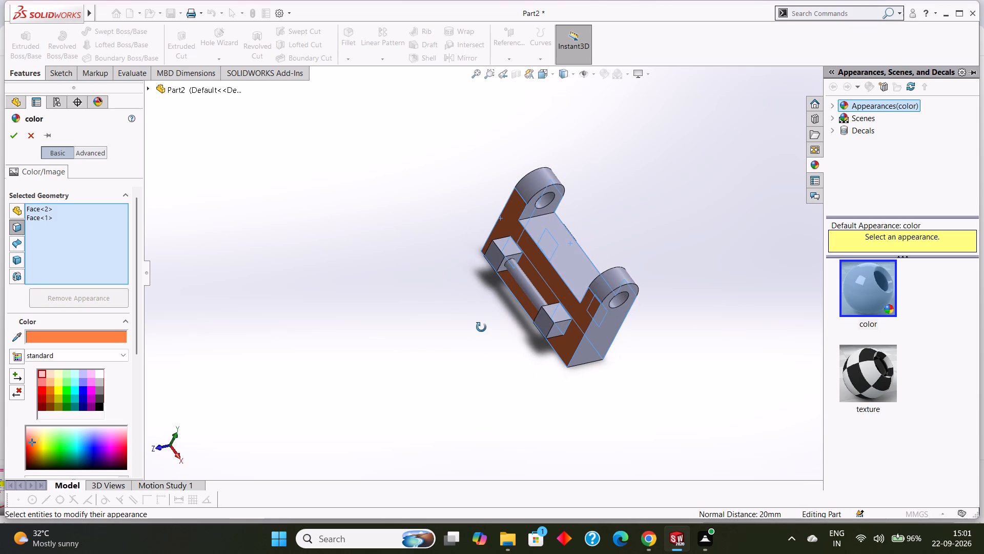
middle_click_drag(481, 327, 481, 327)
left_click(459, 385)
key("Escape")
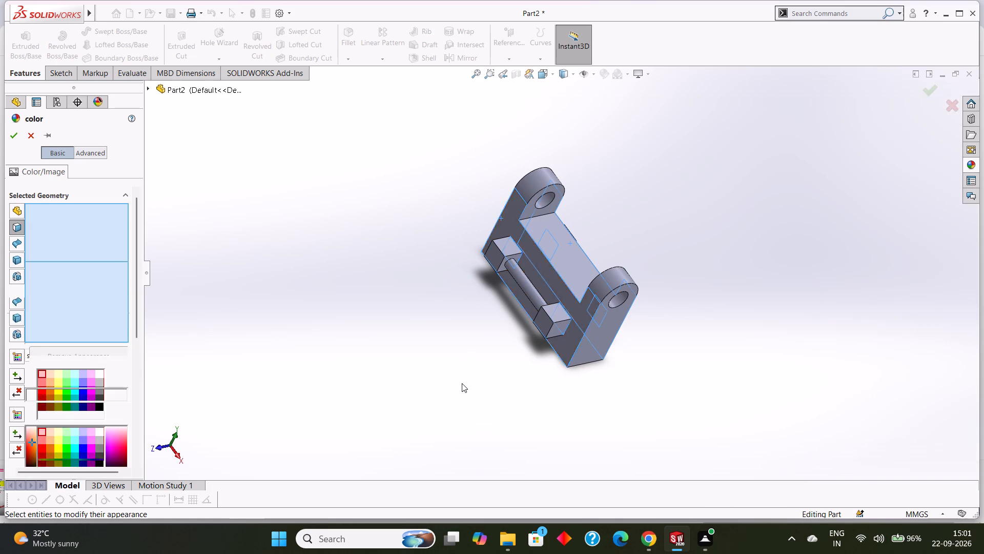
Apply an orange color to the block's large front face behind the square bosses and rod.
left_click(529, 258)
middle_click_drag(760, 327, 742, 326, "ctrl")
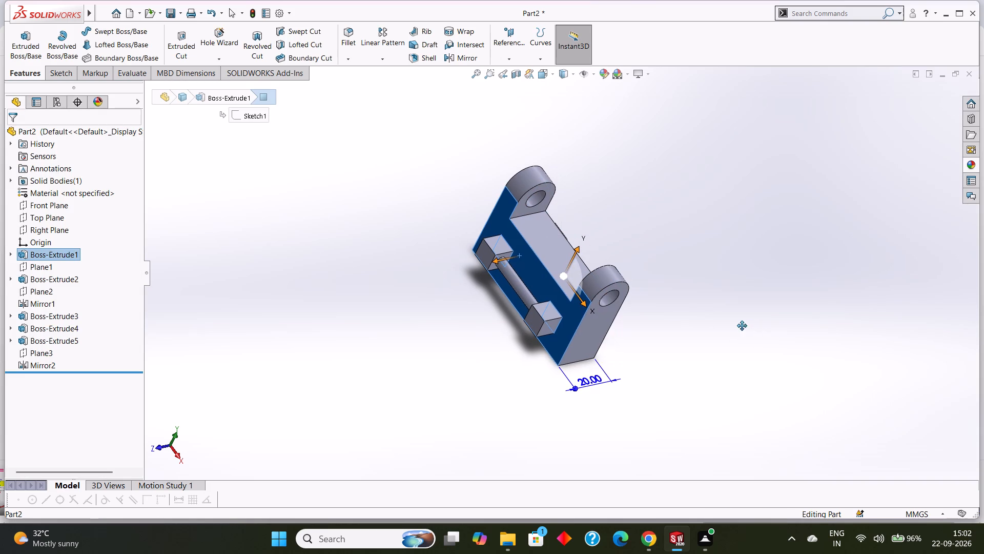
middle_click_drag(742, 326, 694, 333, "ctrl")
middle_click_drag(771, 312, 653, 342)
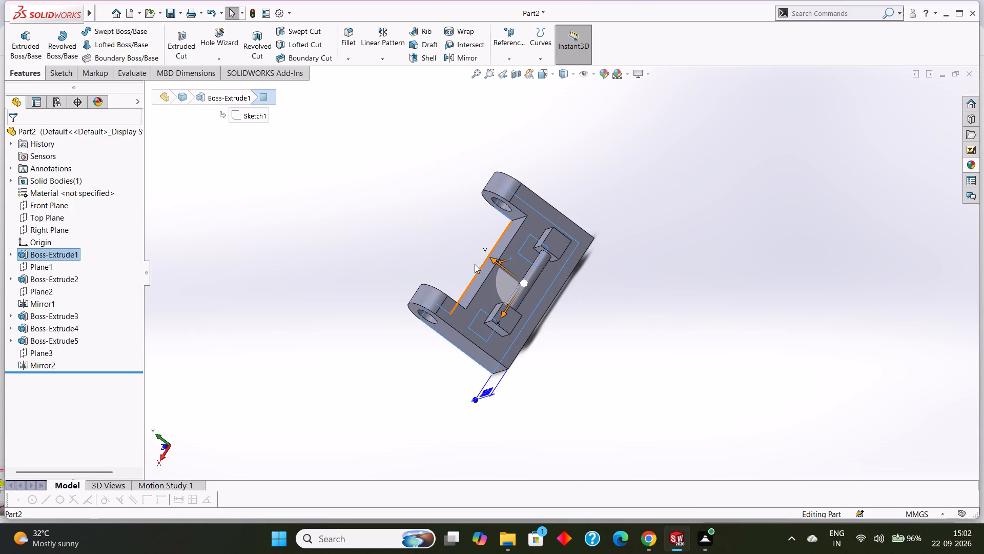
left_click(495, 275, "ctrl")
left_click(494, 283, "ctrl")
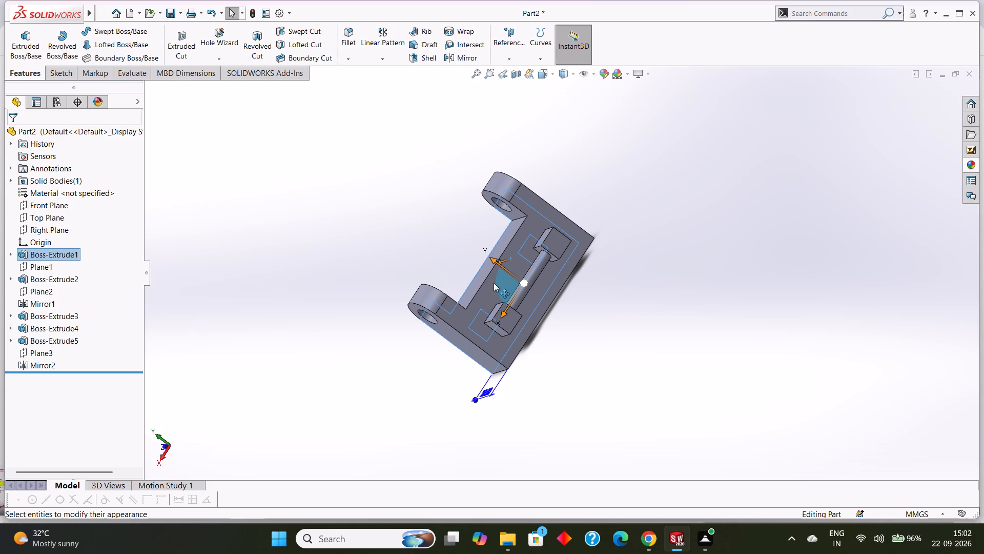
middle_click_drag(647, 319, 764, 250)
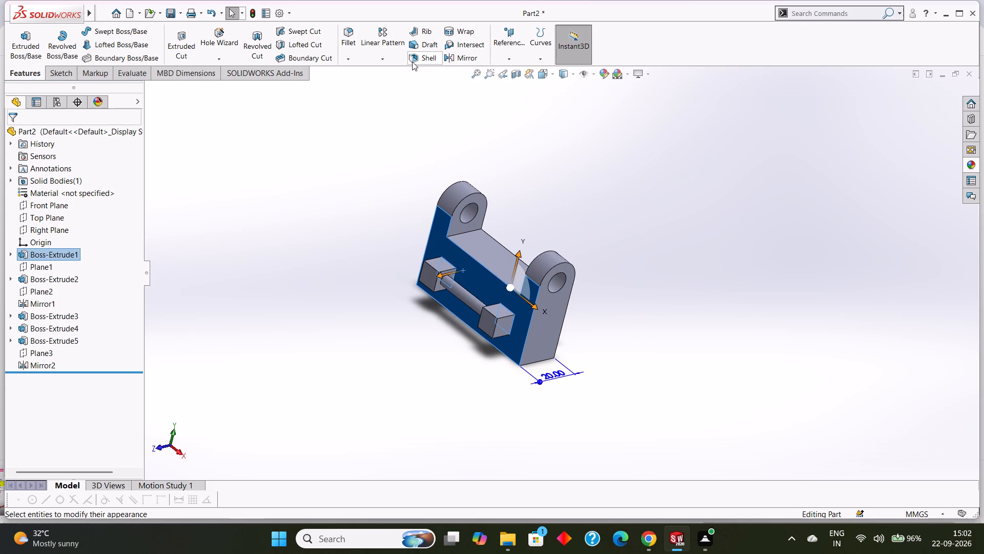
left_click(602, 74)
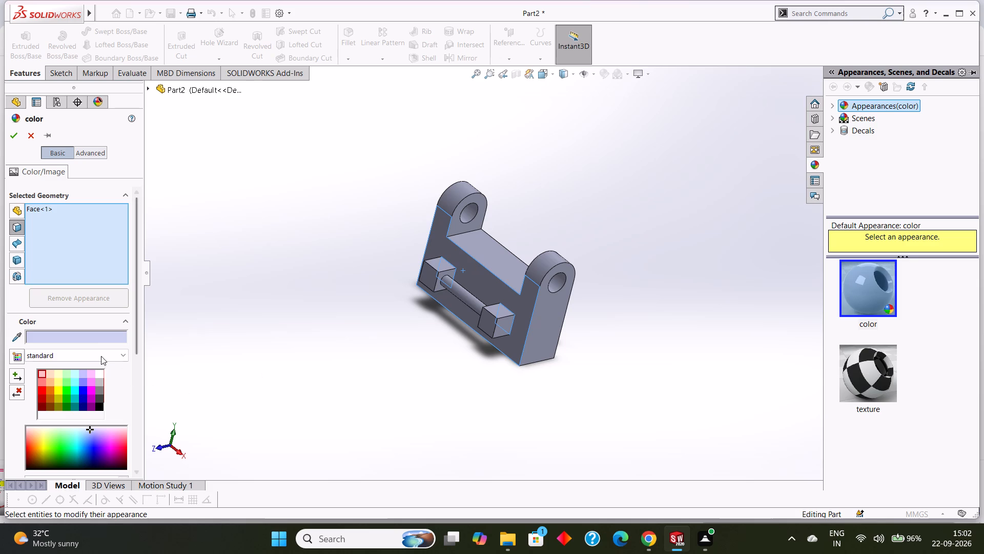
left_click(95, 341)
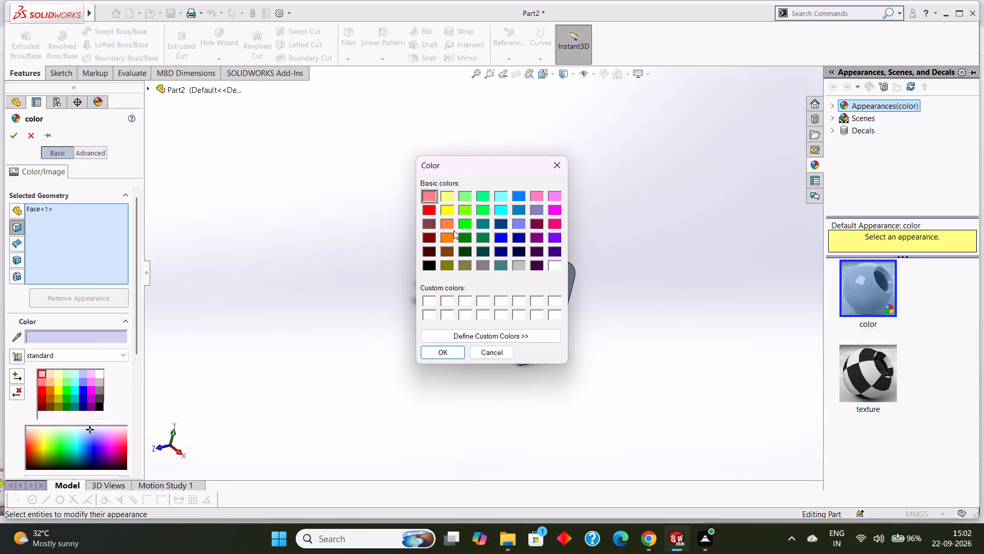
left_click(447, 236)
left_click(439, 347)
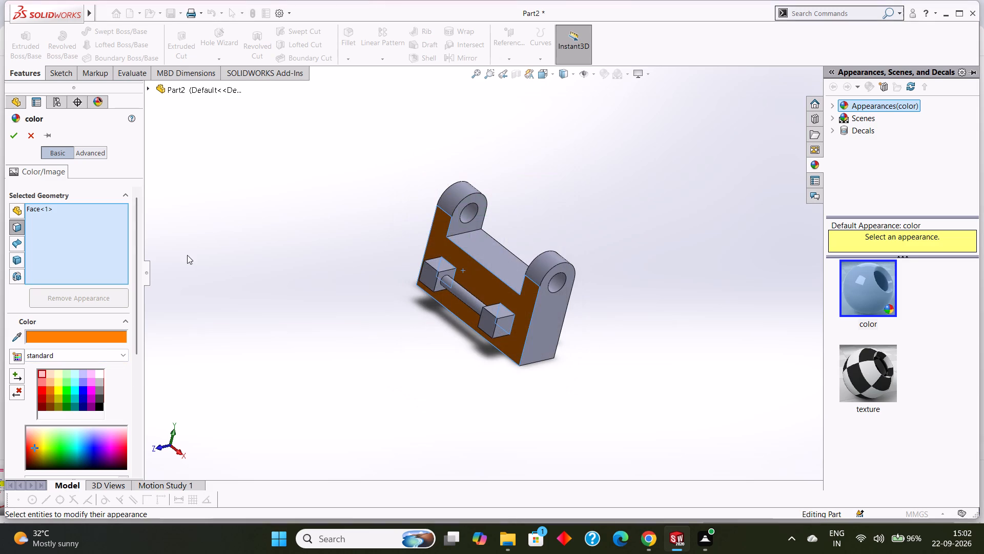
left_click(15, 138)
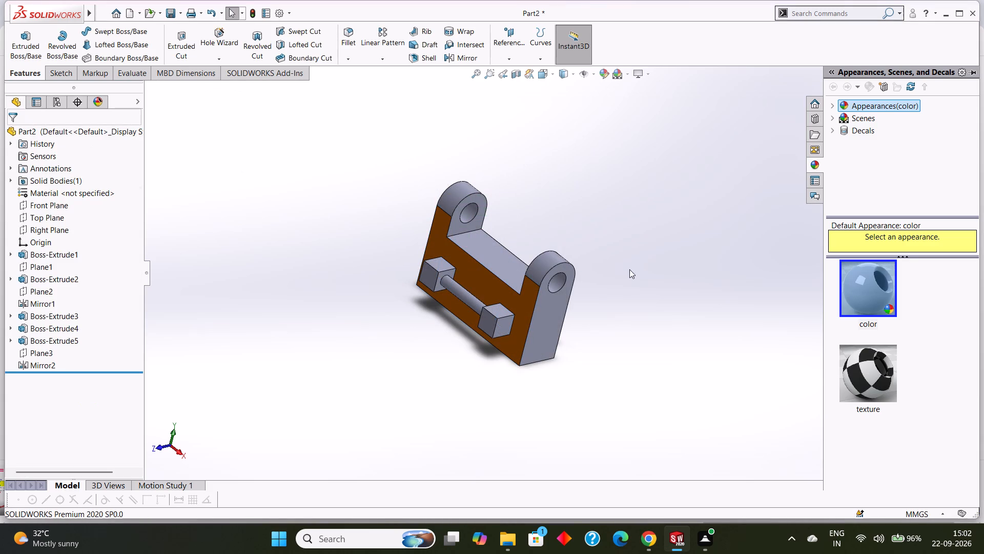
Apply a lighter, coral-orange color to the block's opposite large face behind the mirrored bosses and rod.
middle_click_drag(651, 266, 566, 286)
left_click(524, 260)
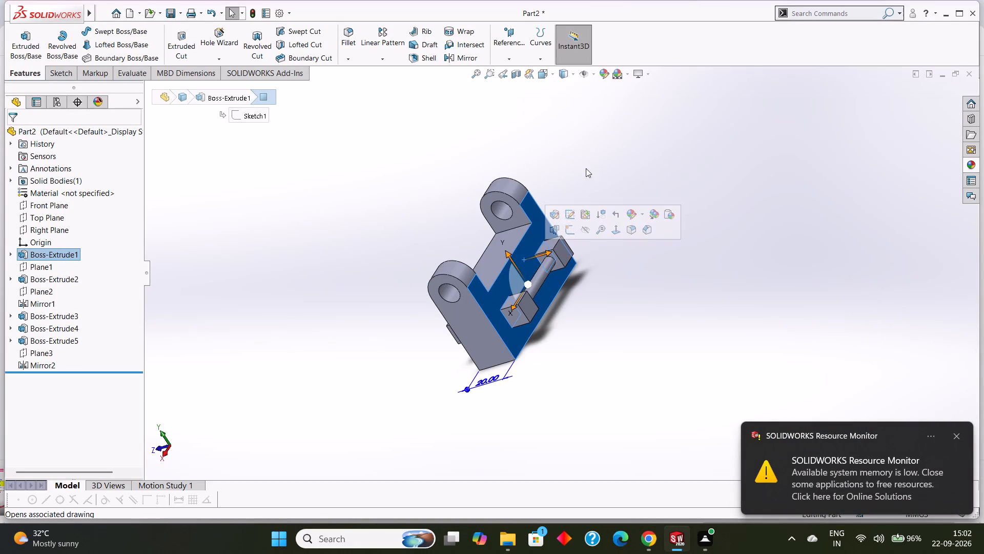
left_click(959, 436)
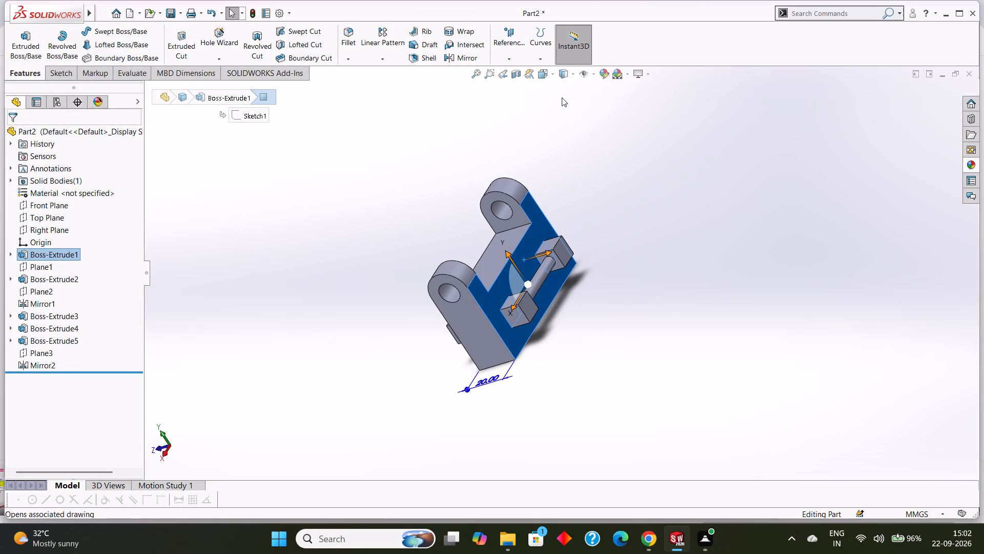
left_click(607, 72)
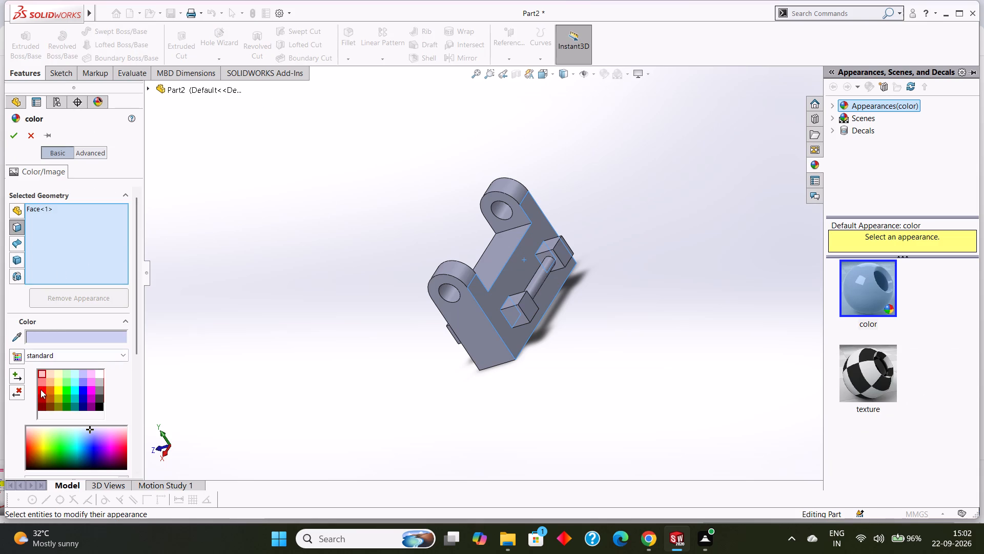
left_click(72, 337)
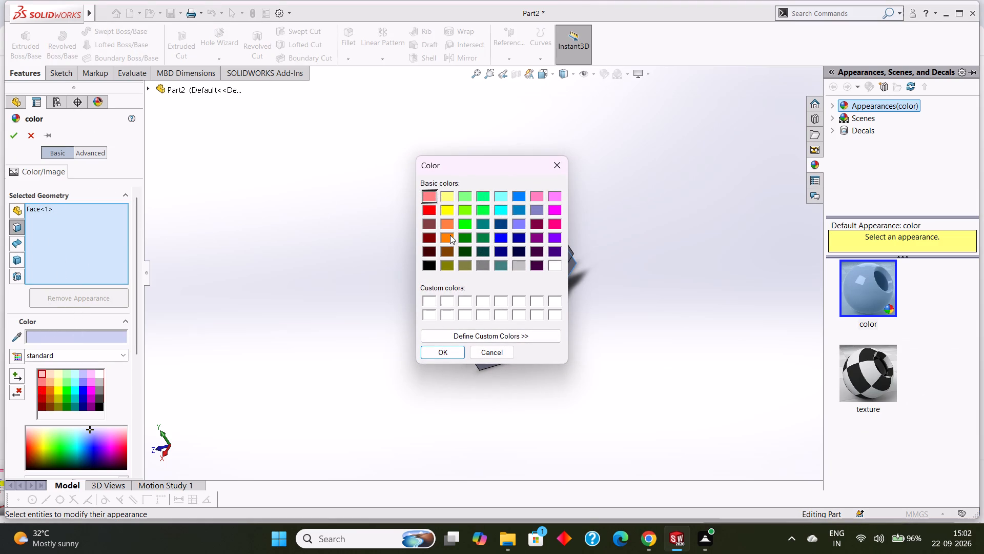
left_click(450, 236)
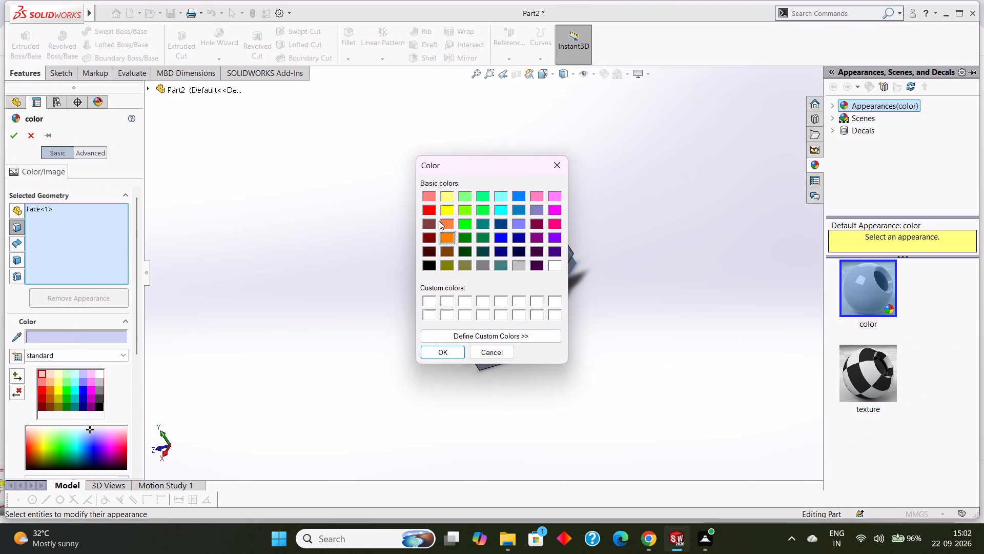
left_click(443, 220)
left_click(436, 359)
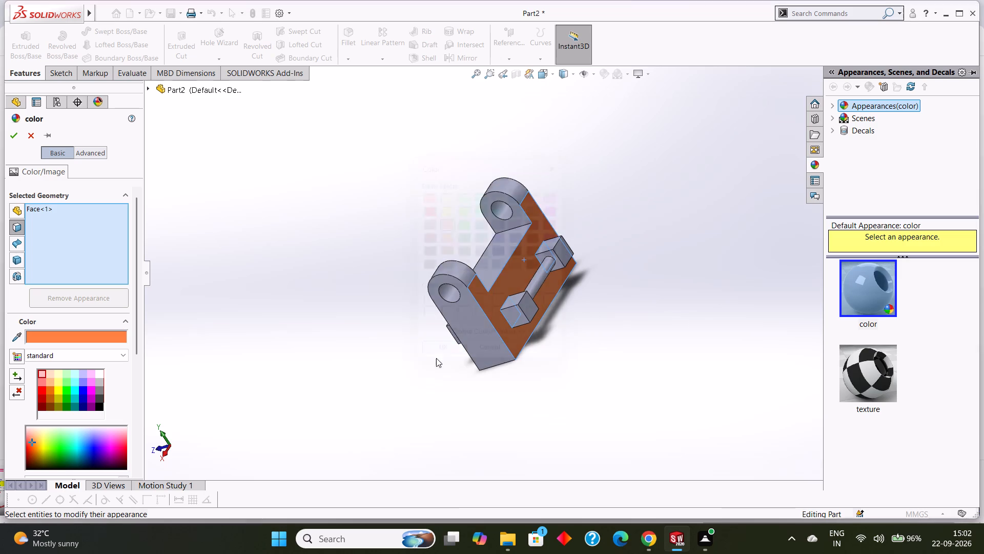
left_click(11, 138)
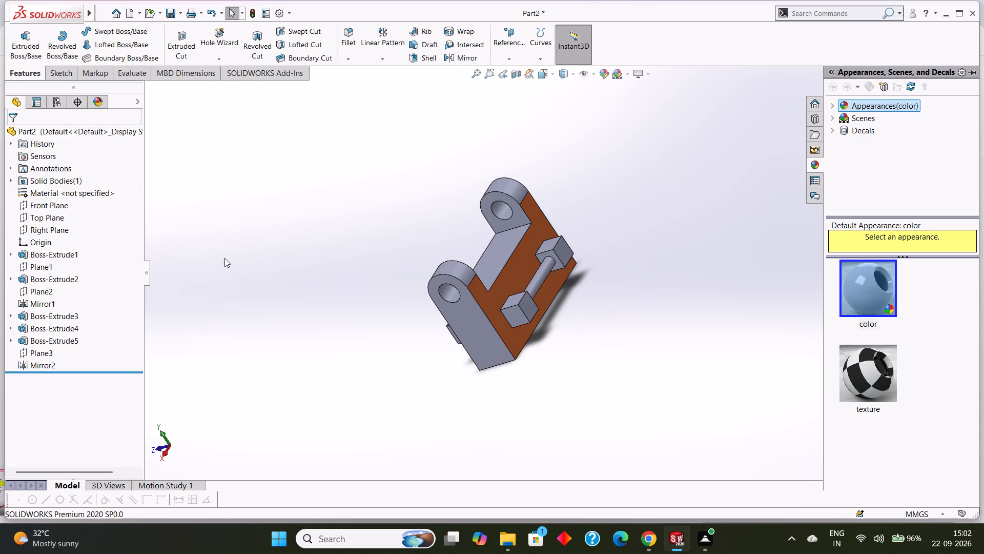
Apply a lime green color to the top faces of the two square bosses on the block's front side.
middle_click_drag(239, 295, 345, 261)
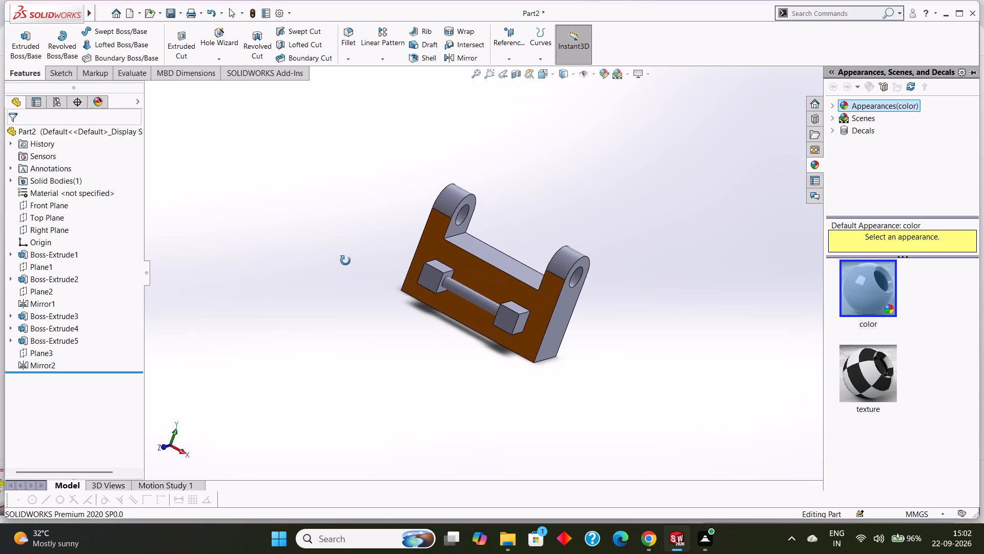
middle_click_drag(345, 261, 333, 288)
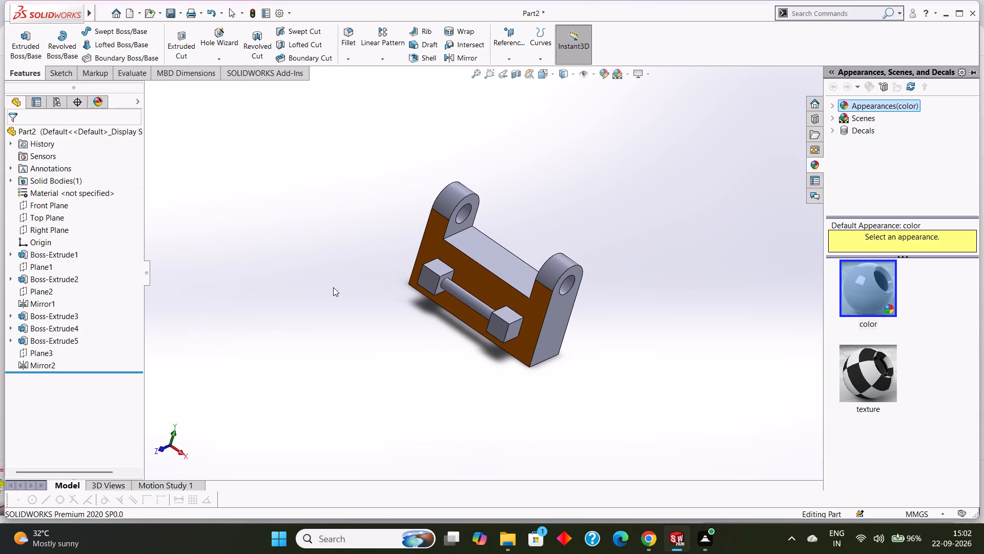
middle_click_drag(324, 303, 324, 335)
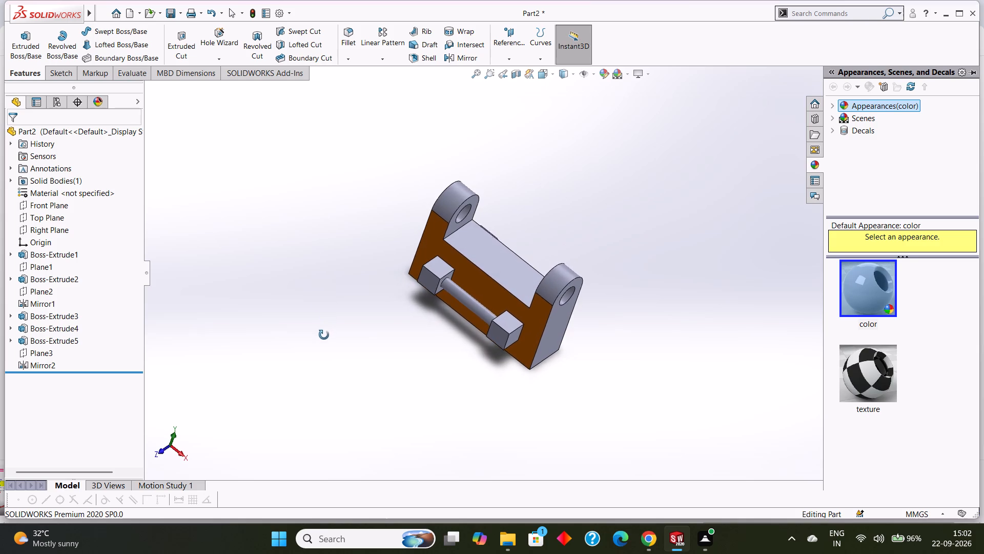
middle_click_drag(324, 335, 319, 348)
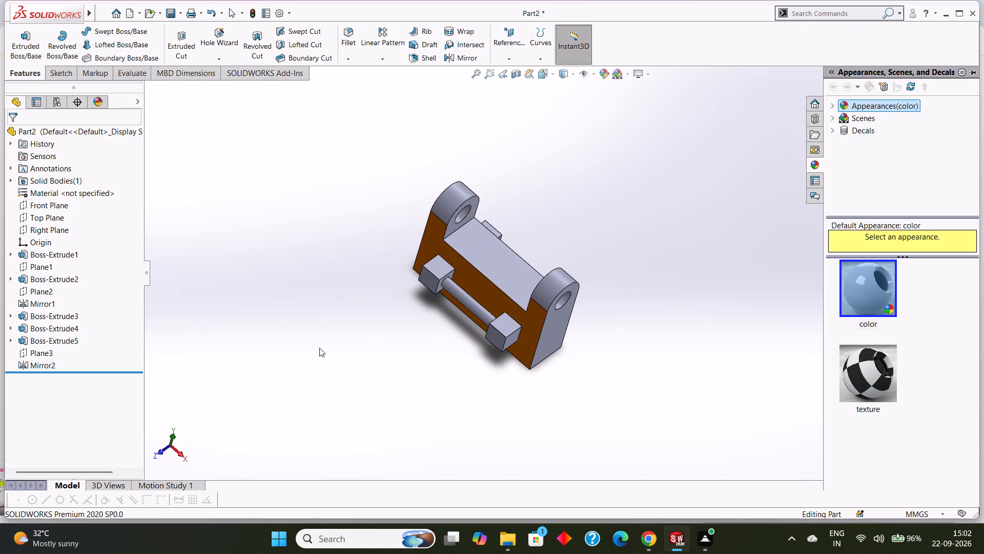
scroll(319, 348, "down", 1)
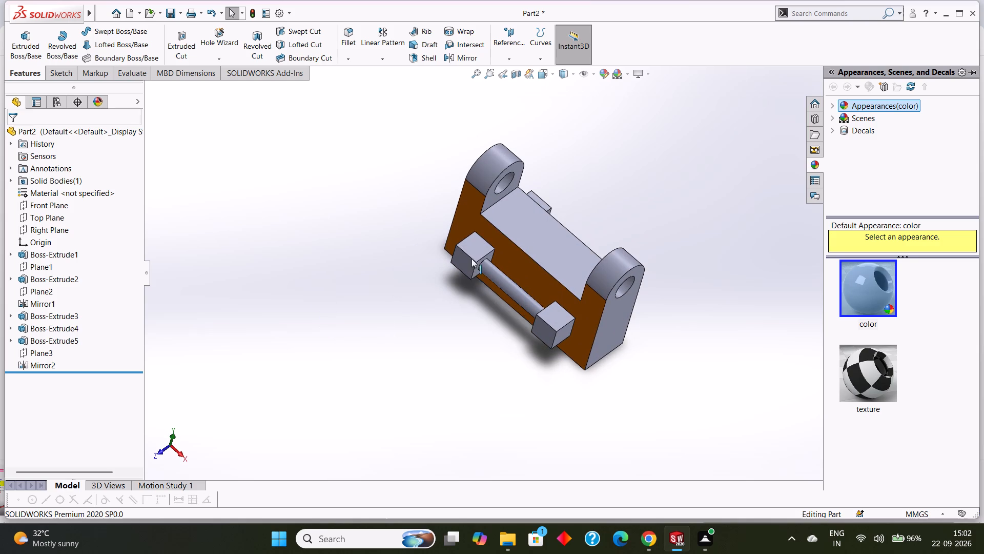
left_click(478, 245)
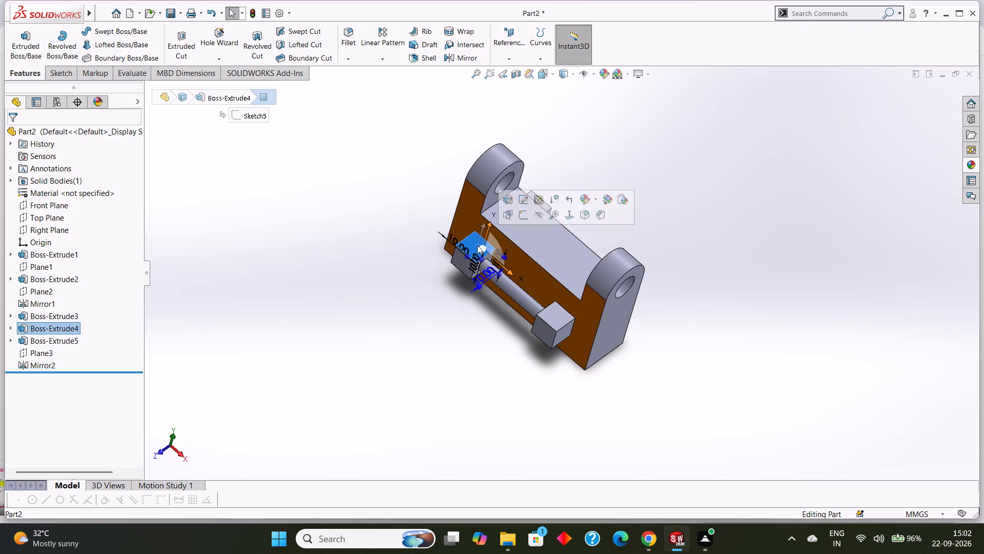
left_click(559, 312, "shift")
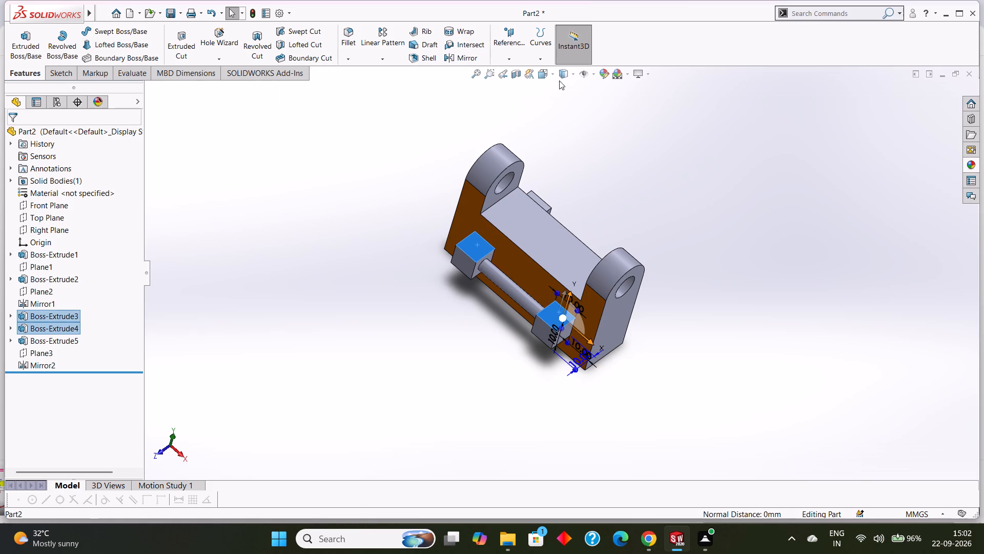
left_click(603, 71)
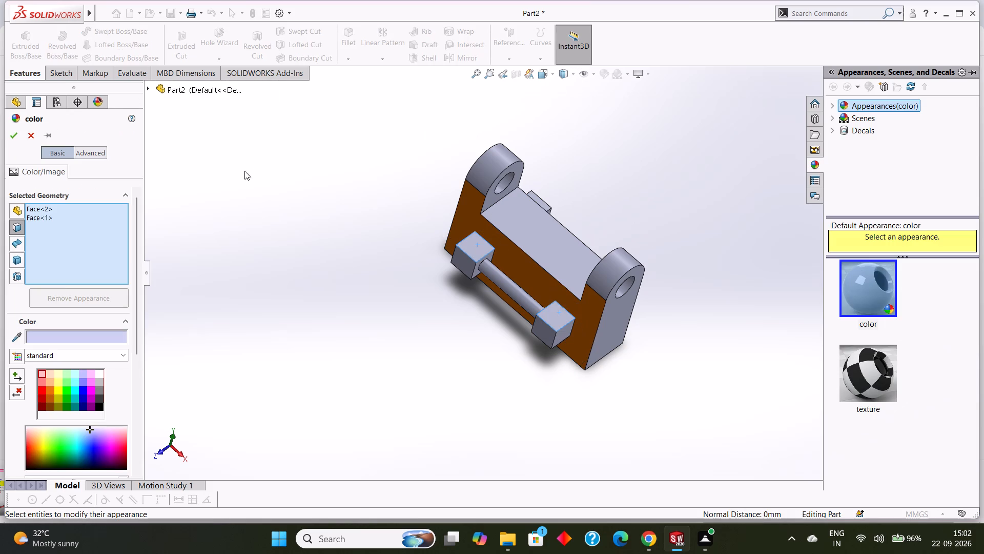
left_click(48, 336)
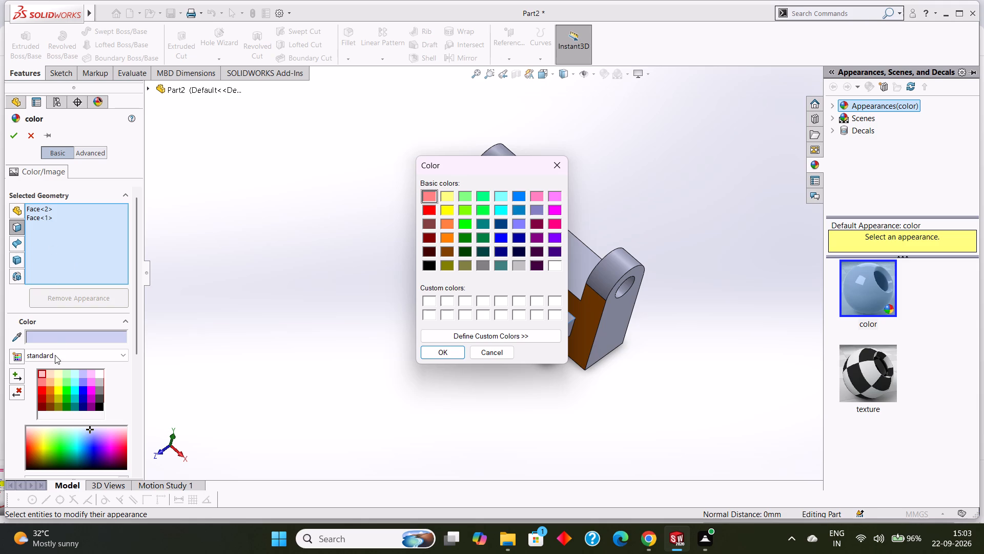
left_click(52, 339)
left_click(450, 224)
left_click(466, 206)
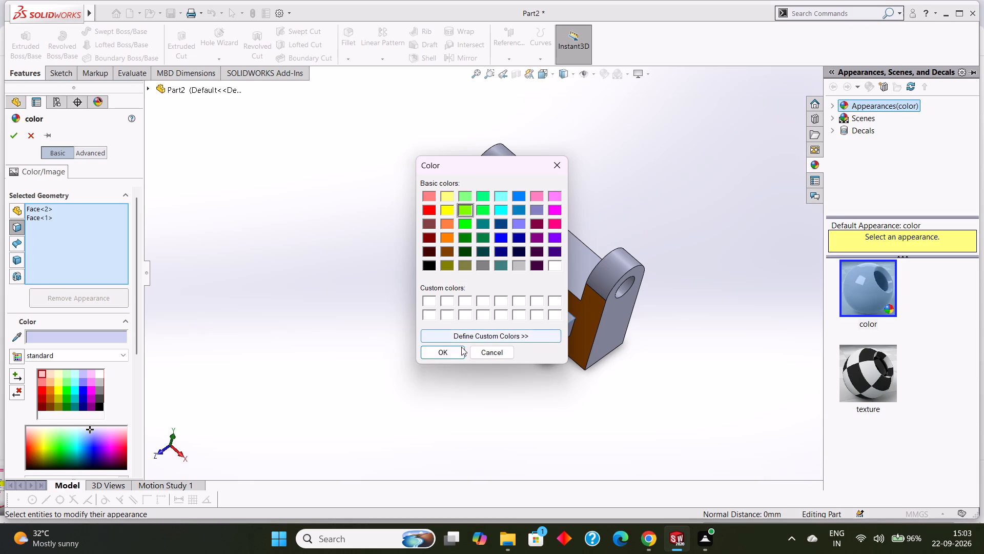
left_click(447, 354)
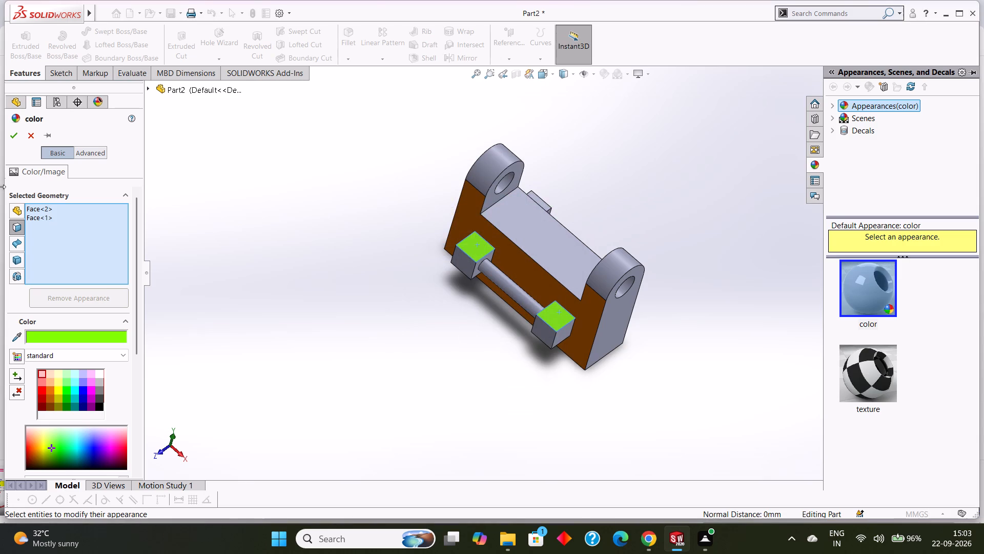
left_click(9, 137)
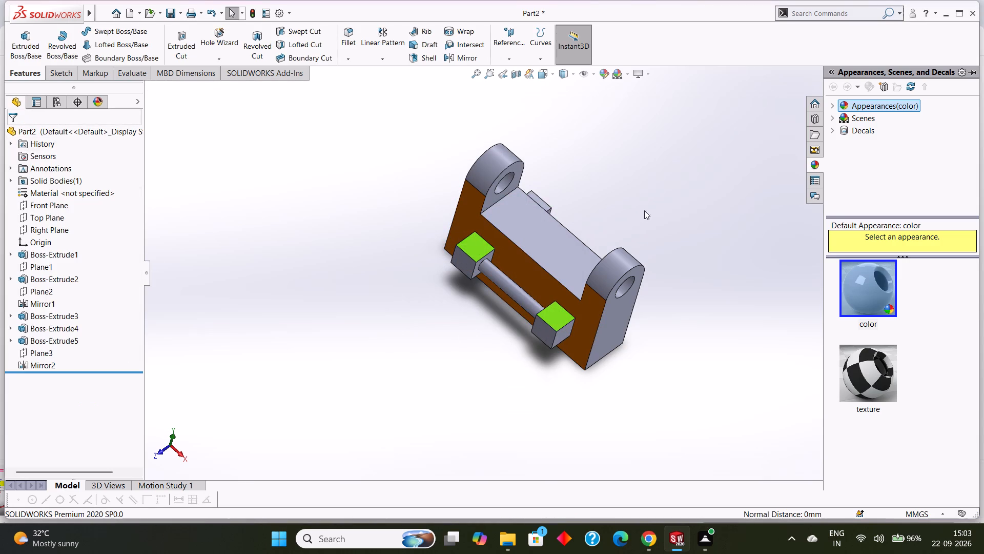
Apply the same lime green color to the block's top face between the two holed lugs.
left_click(541, 233)
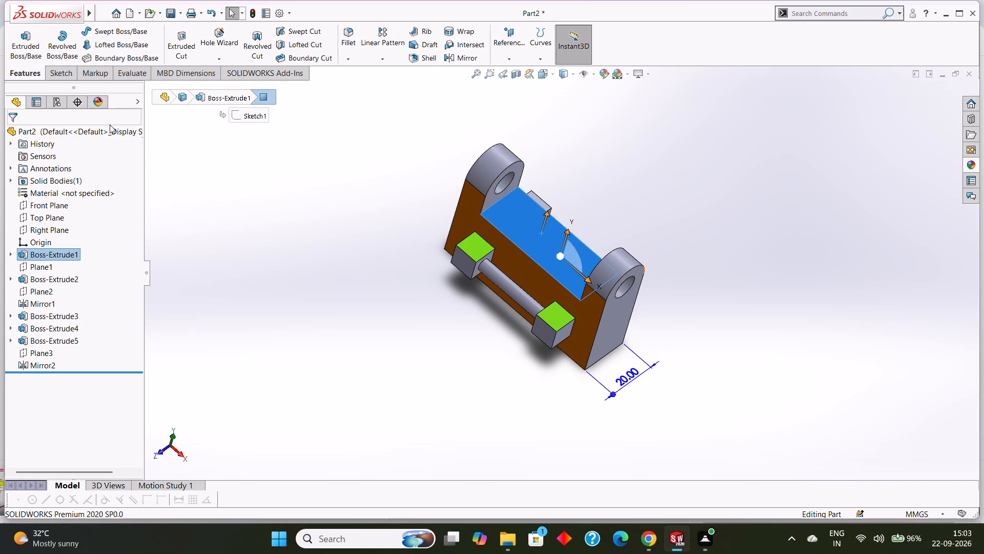
left_click(600, 75)
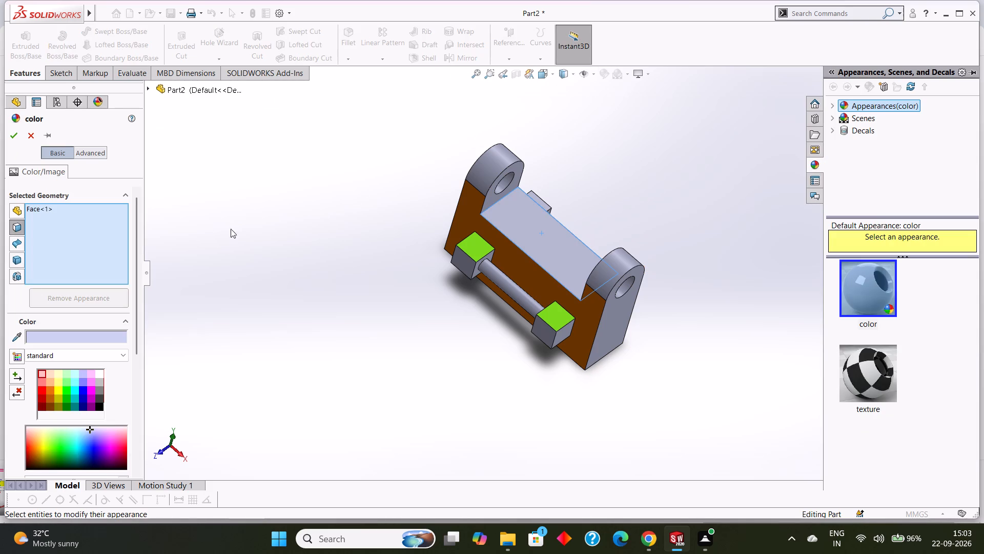
left_click(44, 337)
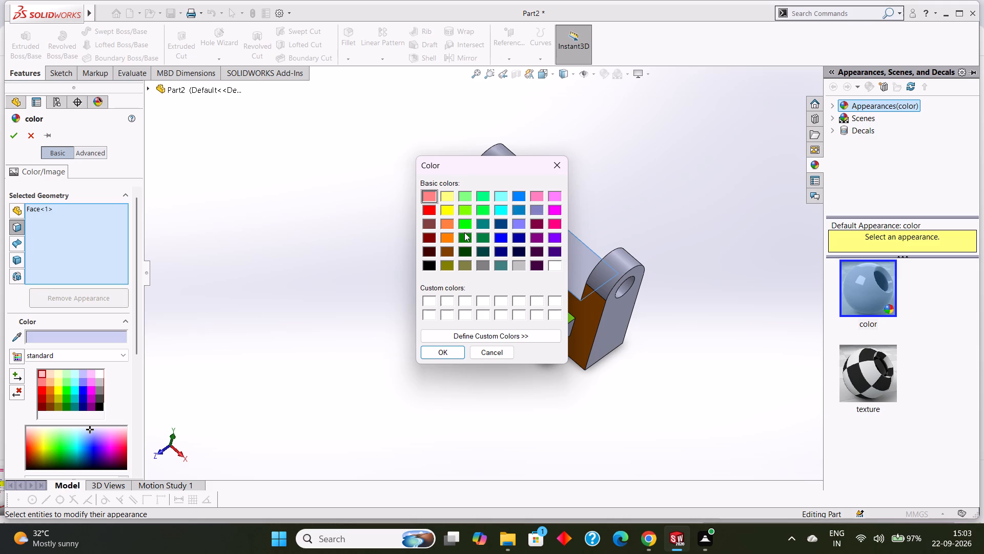
left_click(466, 212)
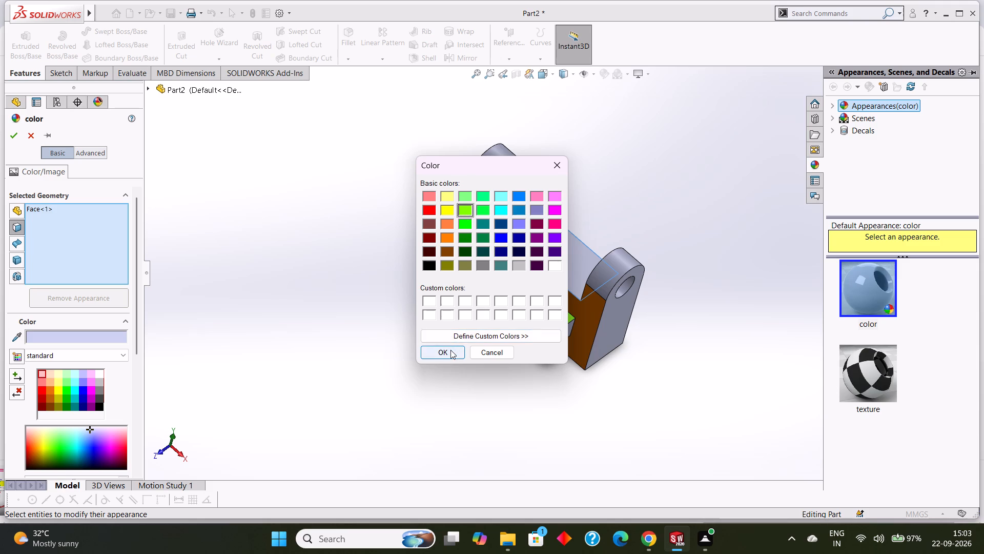
left_click(450, 350)
left_click(15, 143)
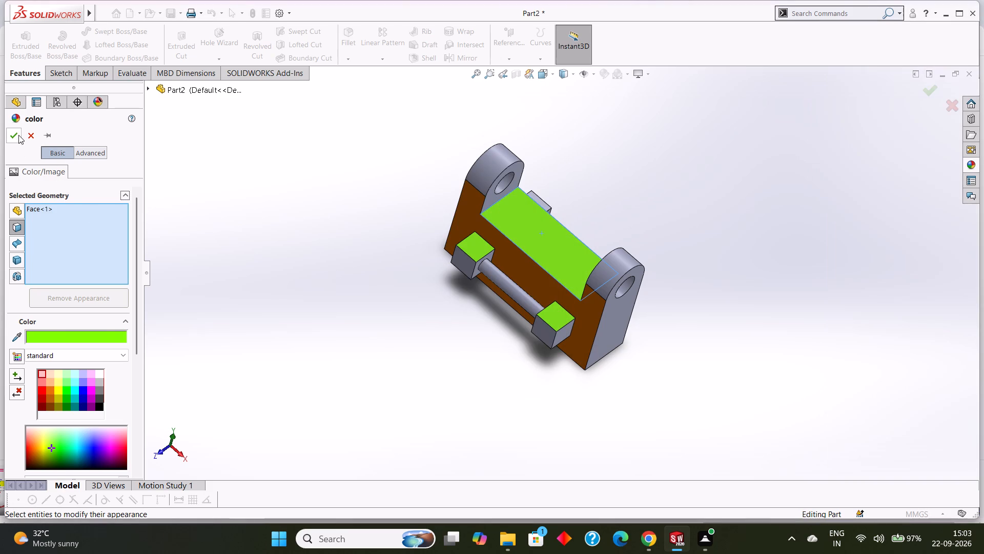
left_click(18, 135)
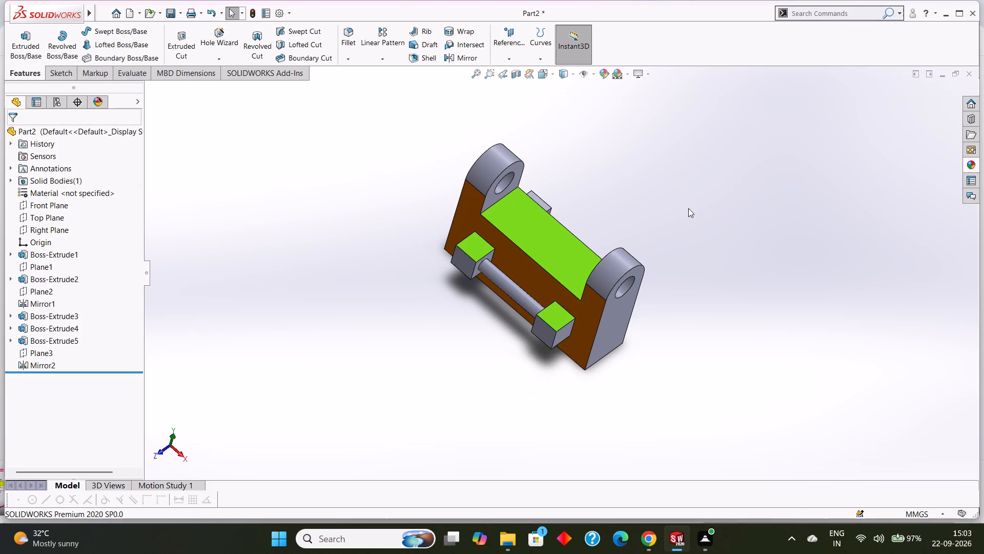
Apply the same lime green color to the top faces of the two mirrored square bosses on the block's opposite side.
middle_click_drag(688, 208, 650, 233)
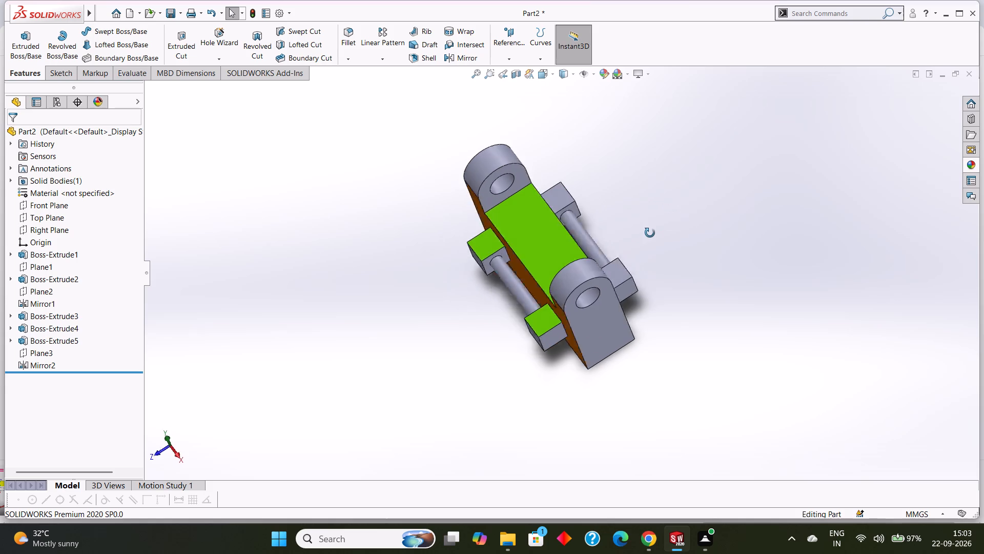
middle_click_drag(650, 233, 636, 256)
left_click(573, 190)
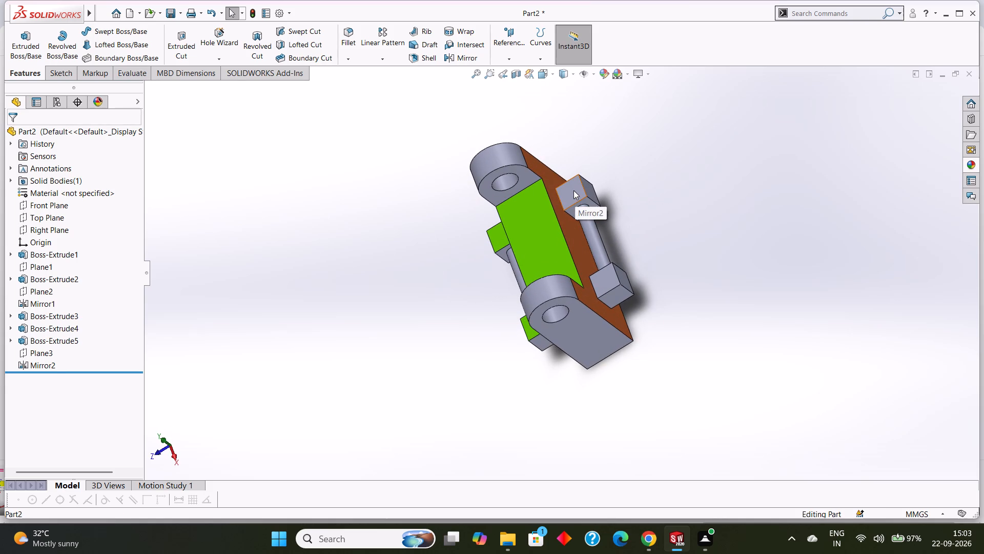
left_click(601, 271)
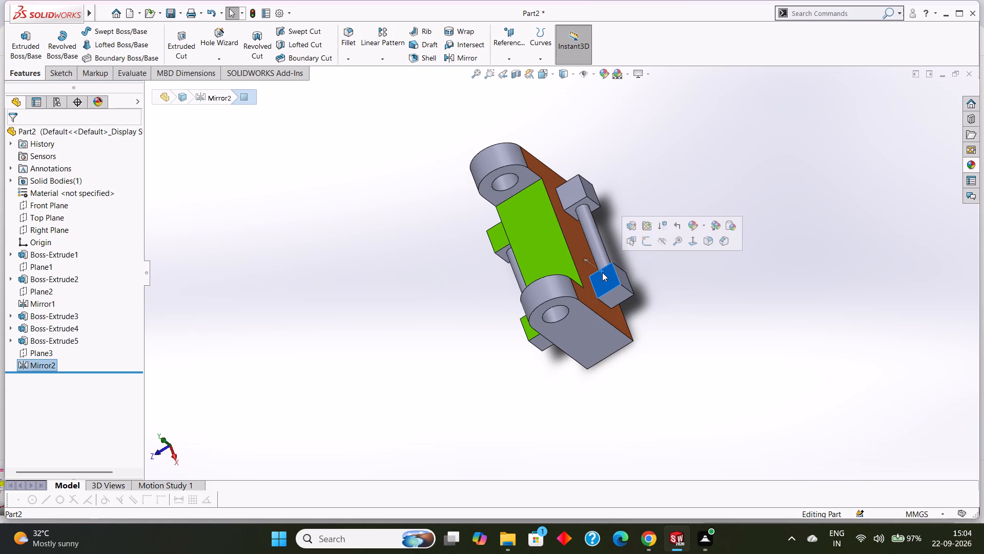
left_click(567, 190, "ctrl")
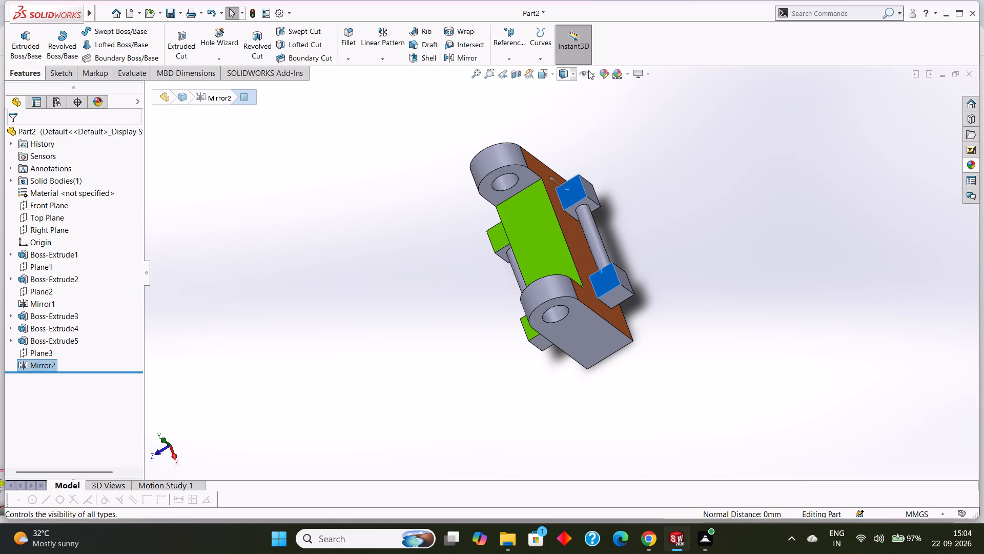
left_click(601, 70)
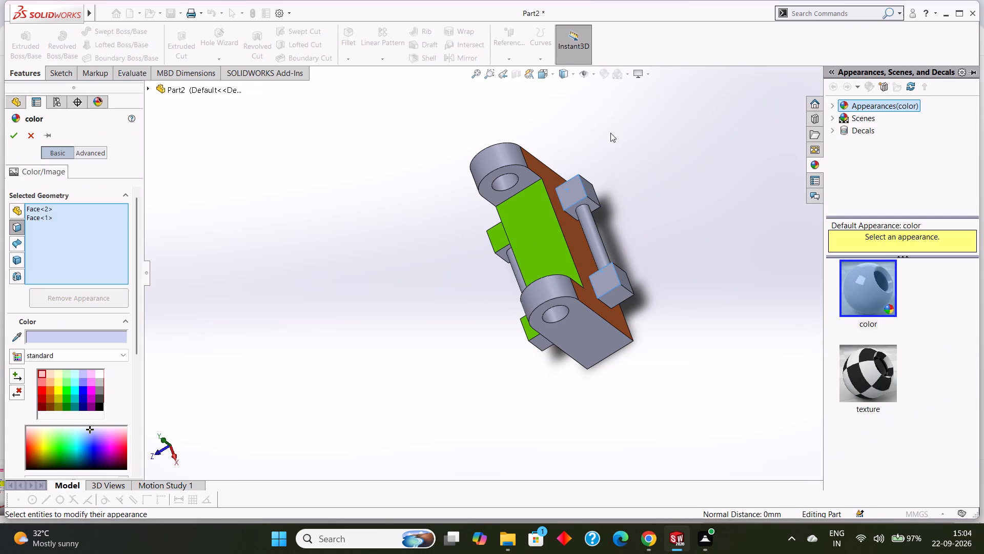
left_click(35, 336)
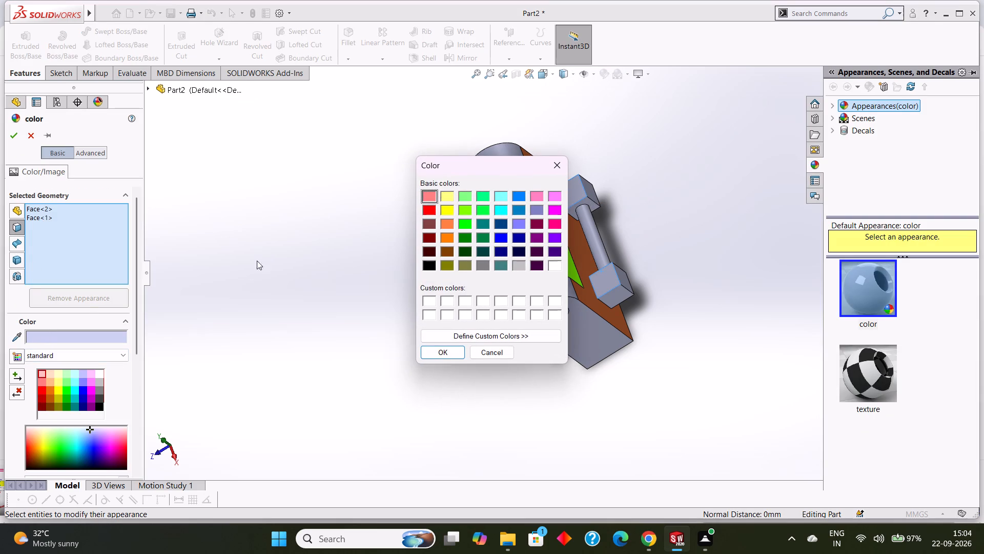
left_click(459, 215)
left_click(450, 345)
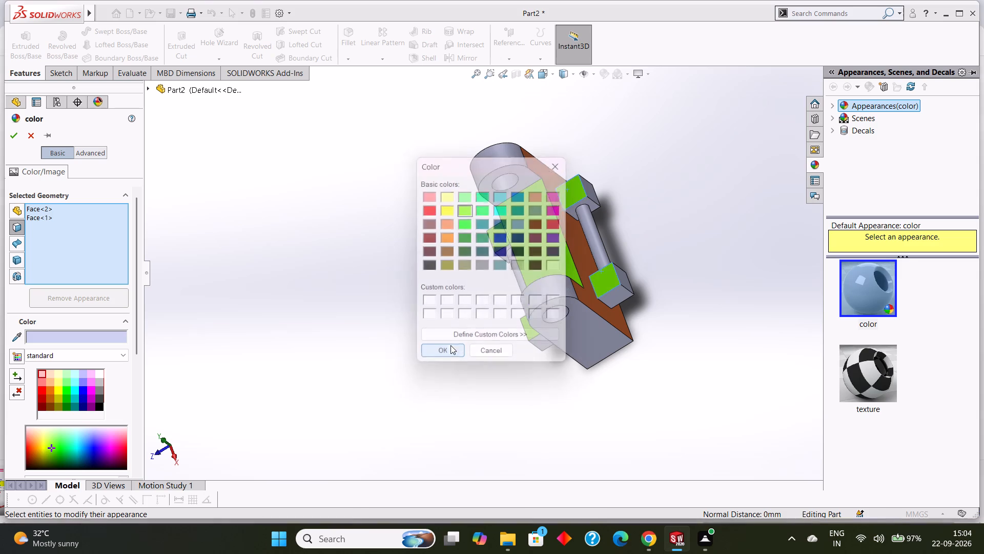
left_click(14, 143)
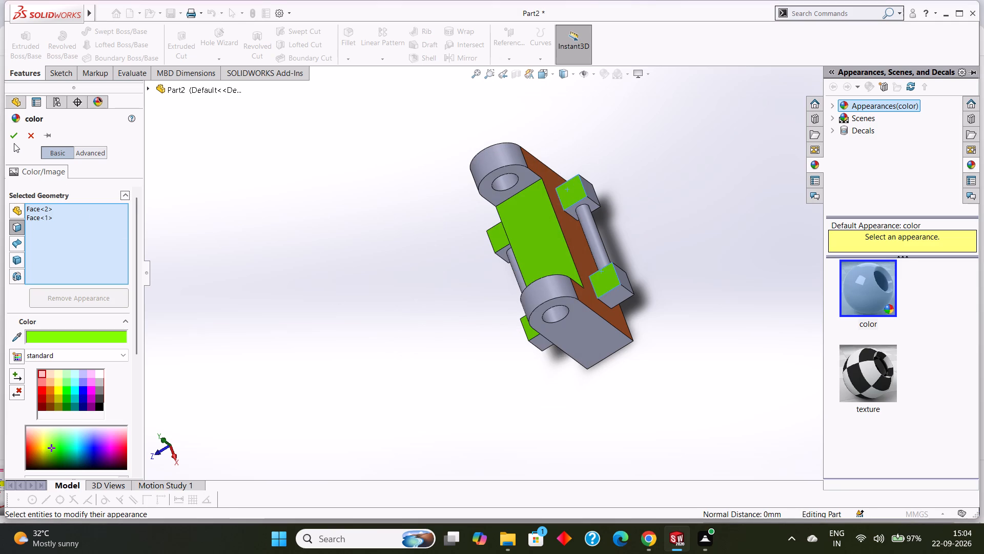
left_click(14, 136)
Apply a red color to the two outer end faces of the block, including the flat outer sides of the lugs.
middle_click_drag(729, 265, 734, 211)
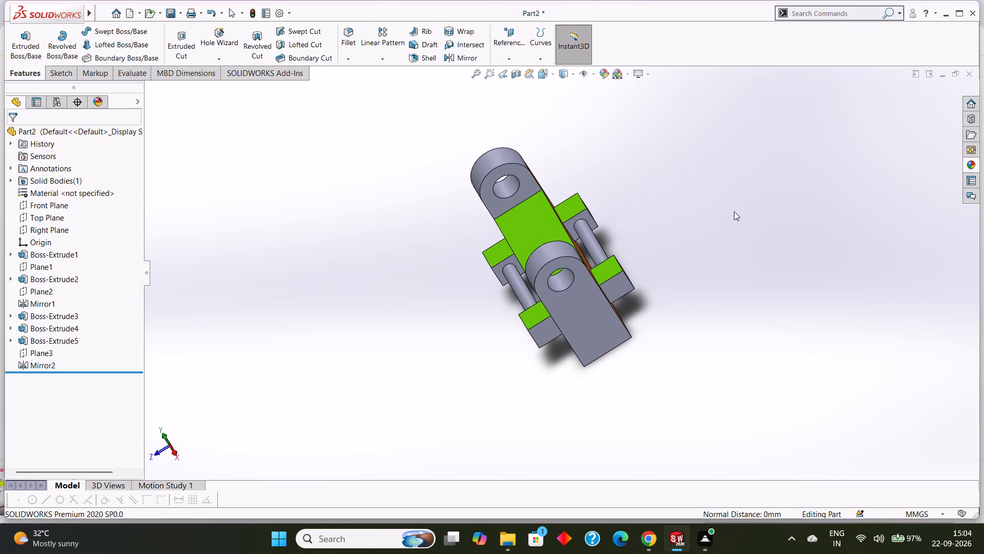
left_click(582, 306)
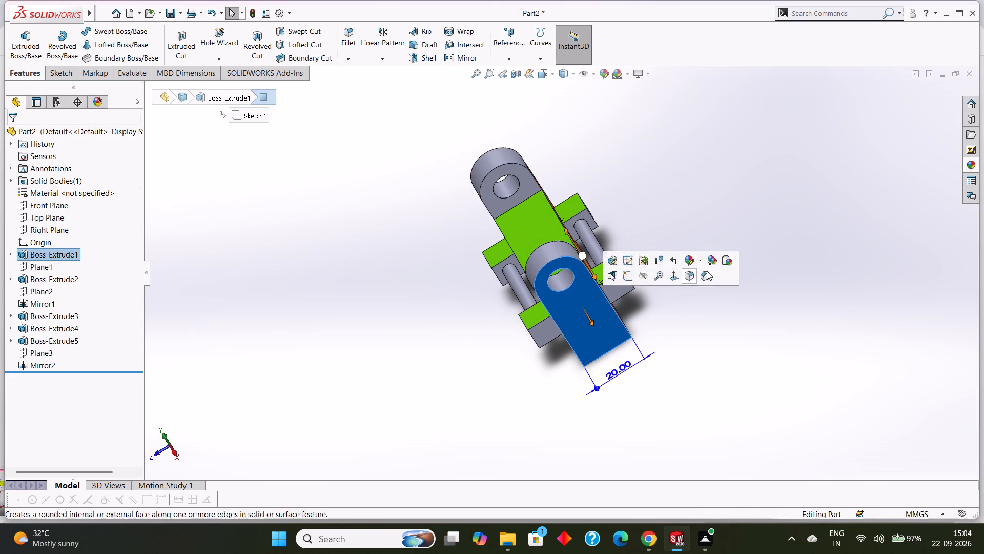
middle_click_drag(789, 229, 889, 274)
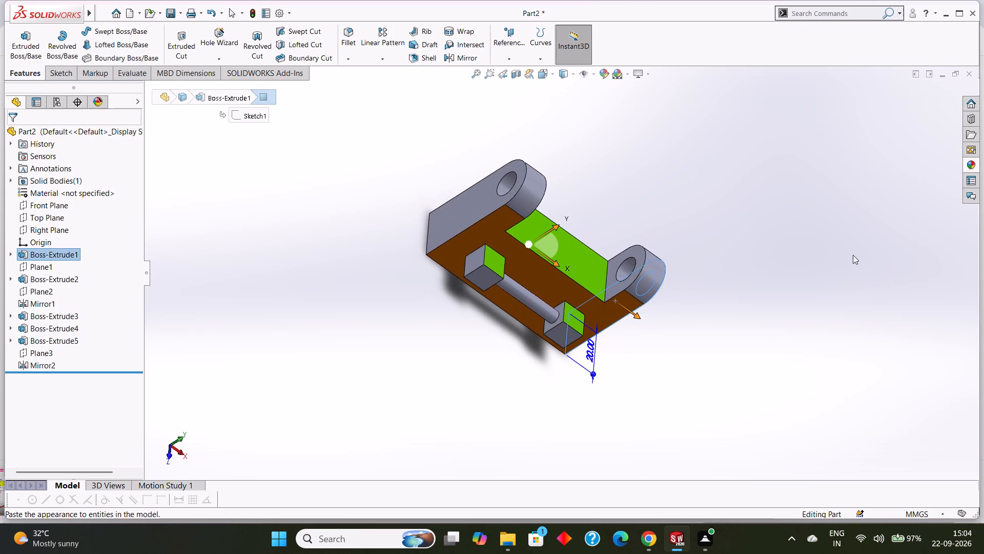
middle_click_drag(852, 255, 875, 300)
left_click(489, 221, "ctrl")
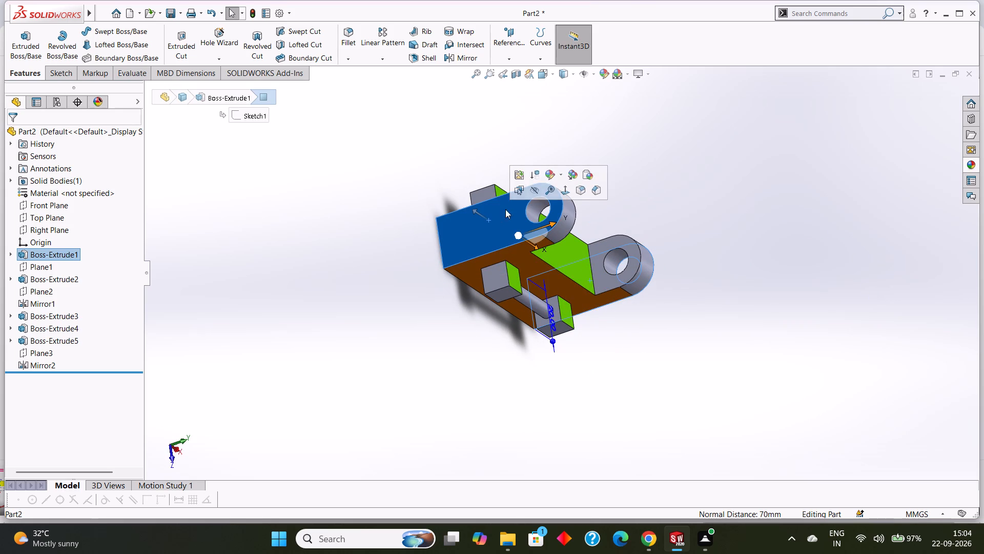
middle_click_drag(736, 183, 665, 149)
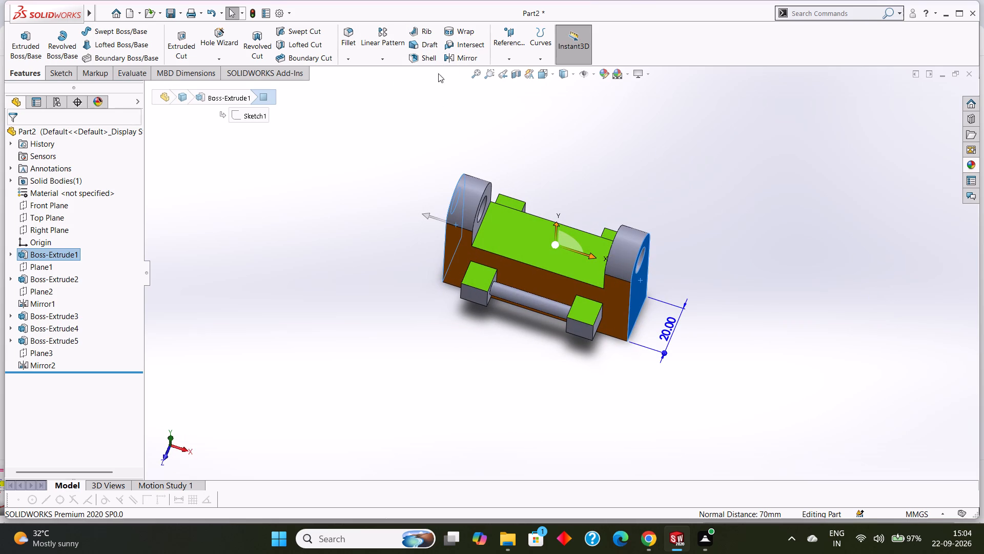
left_click(602, 72)
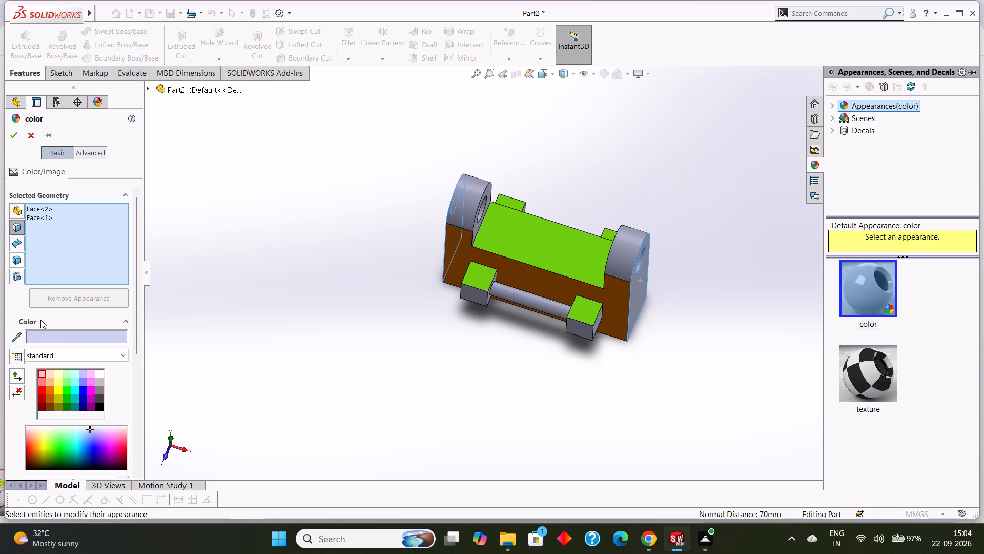
left_click(47, 337)
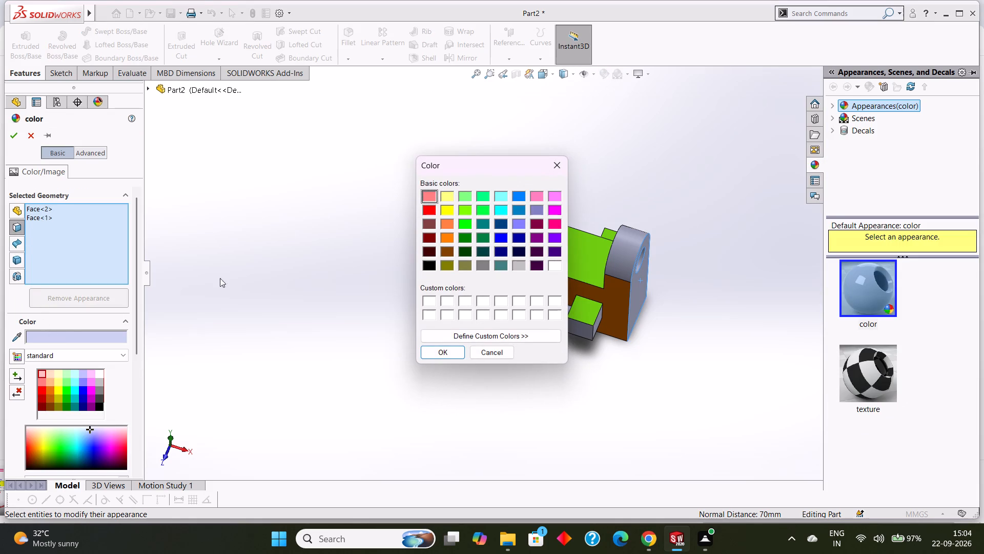
left_click(429, 209)
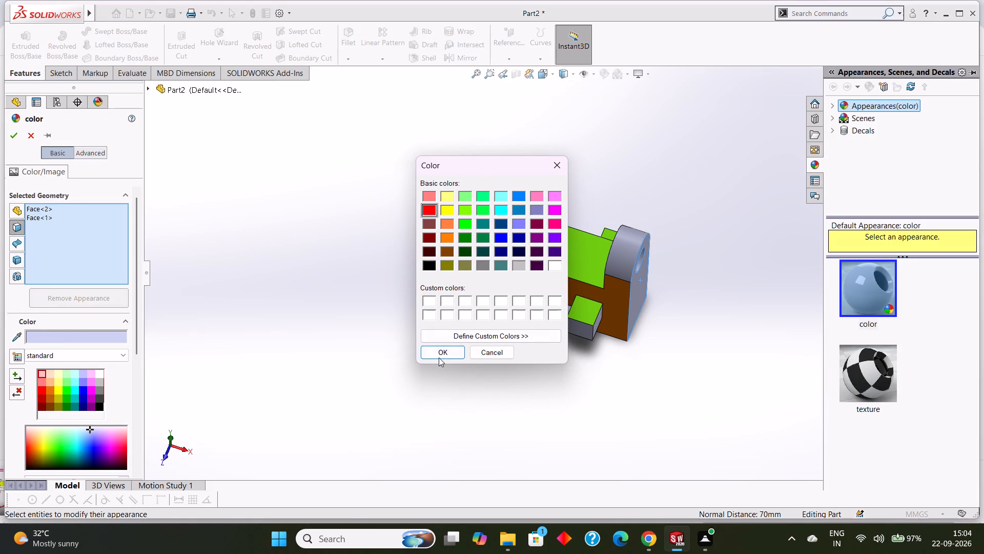
left_click(444, 354)
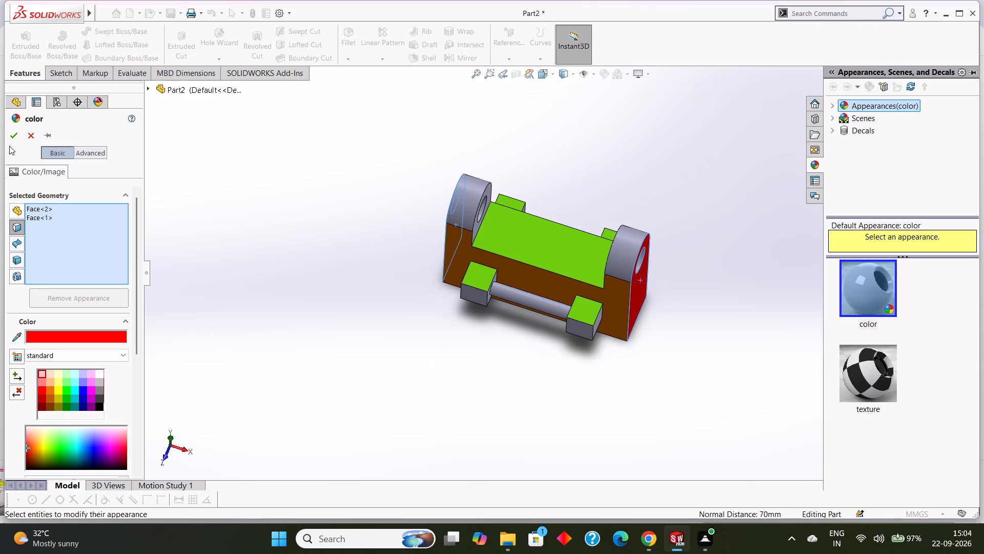
left_click(9, 140)
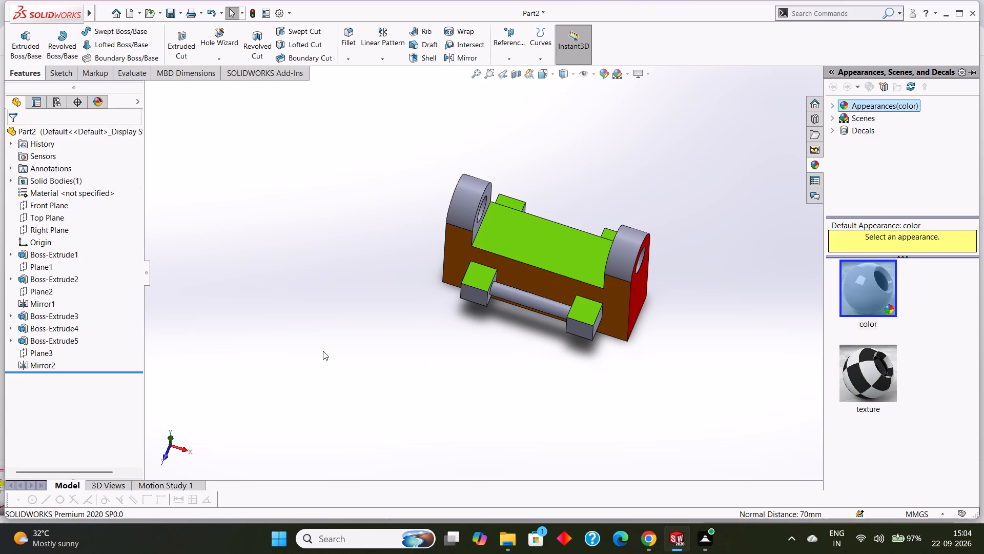
left_click(397, 373)
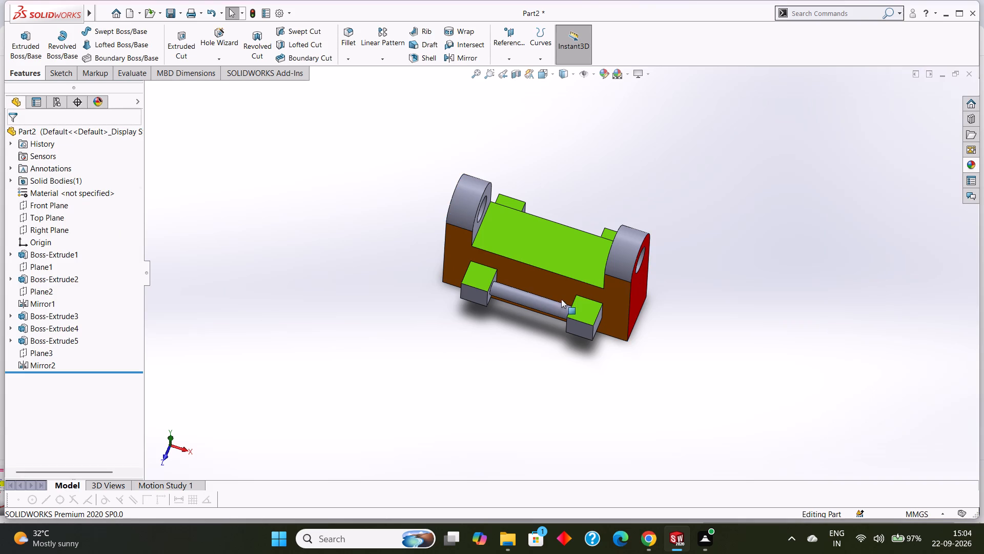
Apply a bright green color to the rounded outer surfaces of the two holed lugs.
left_click(620, 247)
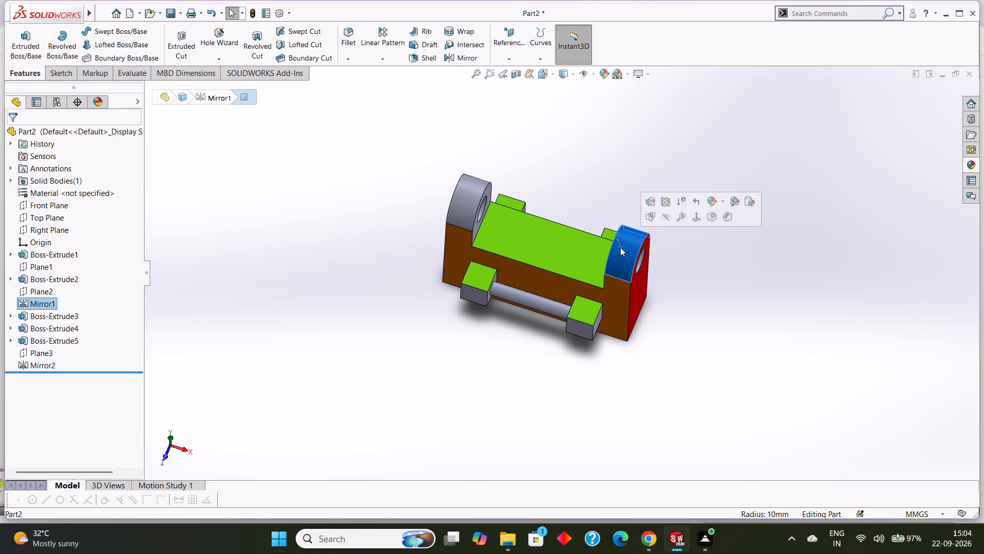
left_click(458, 194, "ctrl")
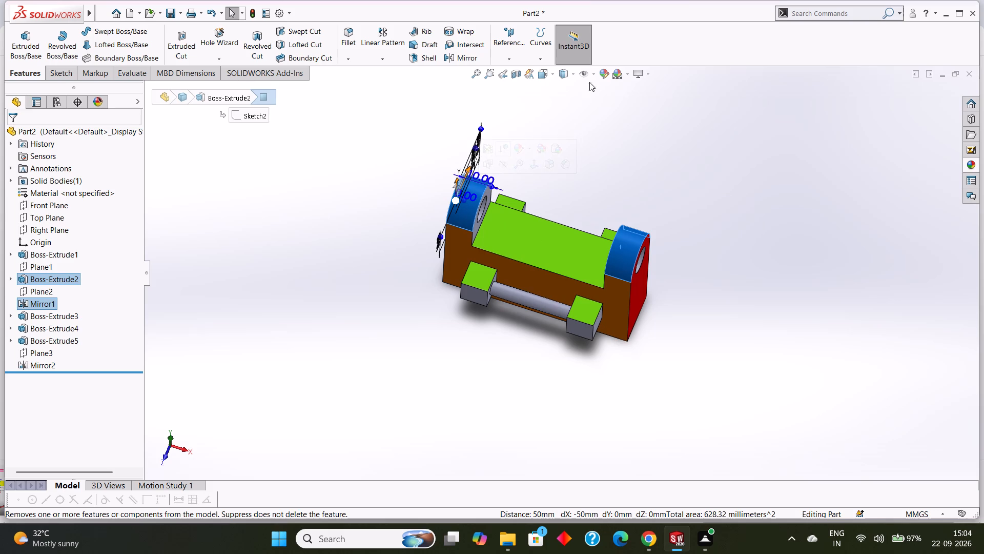
left_click(605, 74)
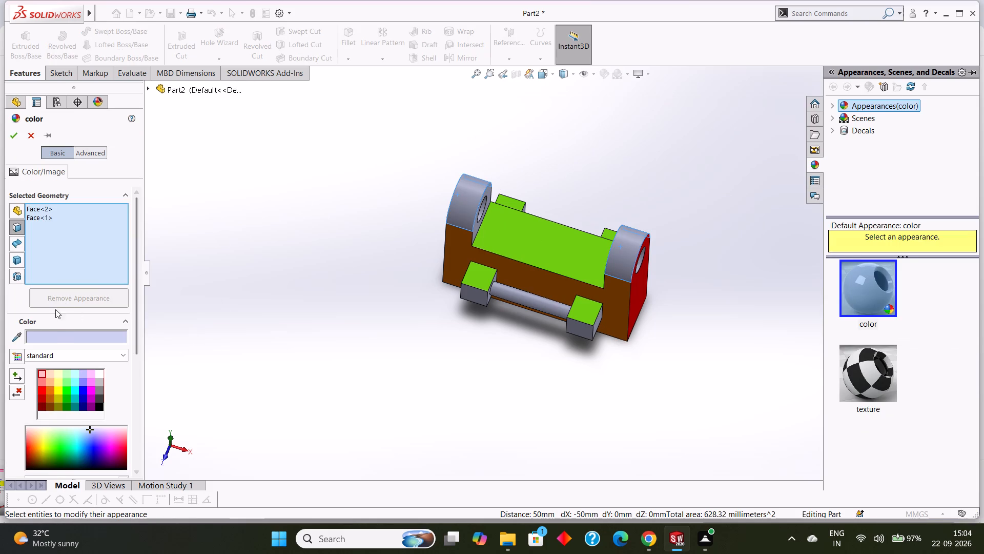
left_click(56, 334)
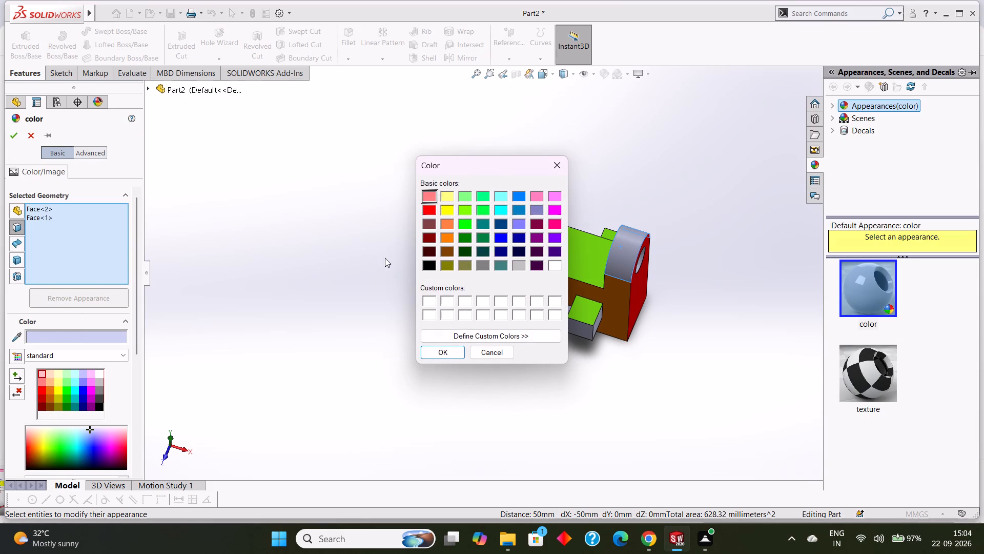
left_click(485, 205)
left_click(439, 348)
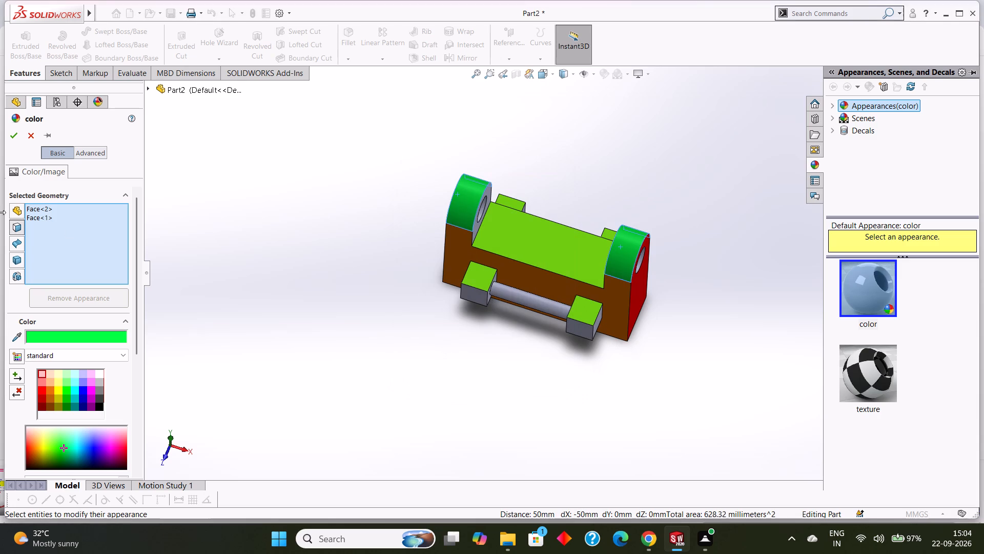
left_click(12, 135)
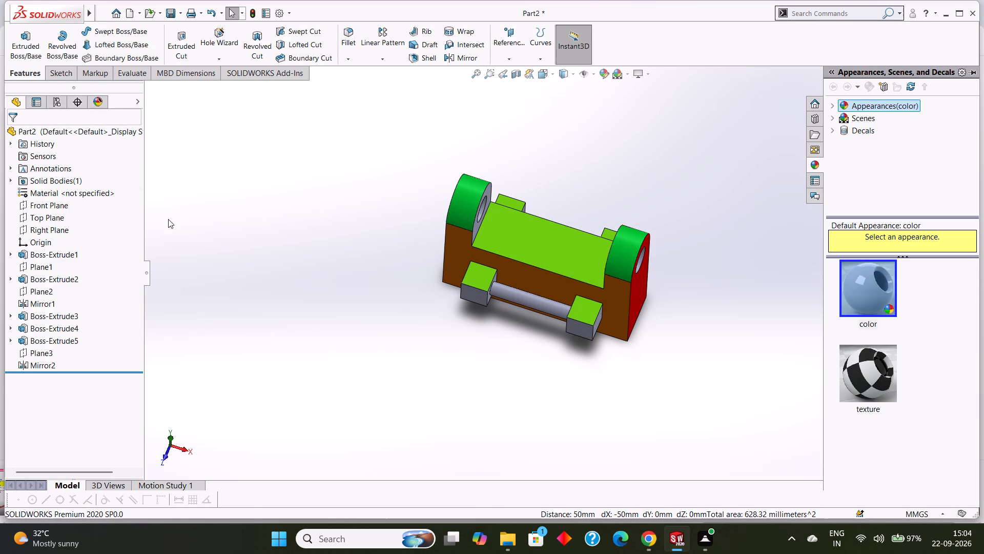
left_click(170, 232)
Apply a violet color to the flat inner sides and the hole bores of the two lugs.
middle_click_drag(226, 296, 215, 284)
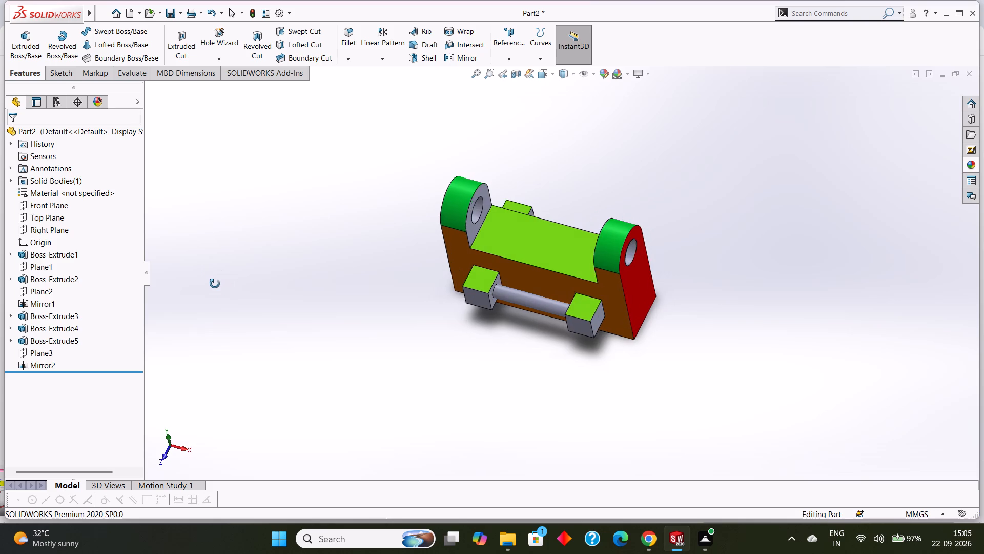
middle_click_drag(215, 284, 203, 270)
scroll(311, 305, "down", 1)
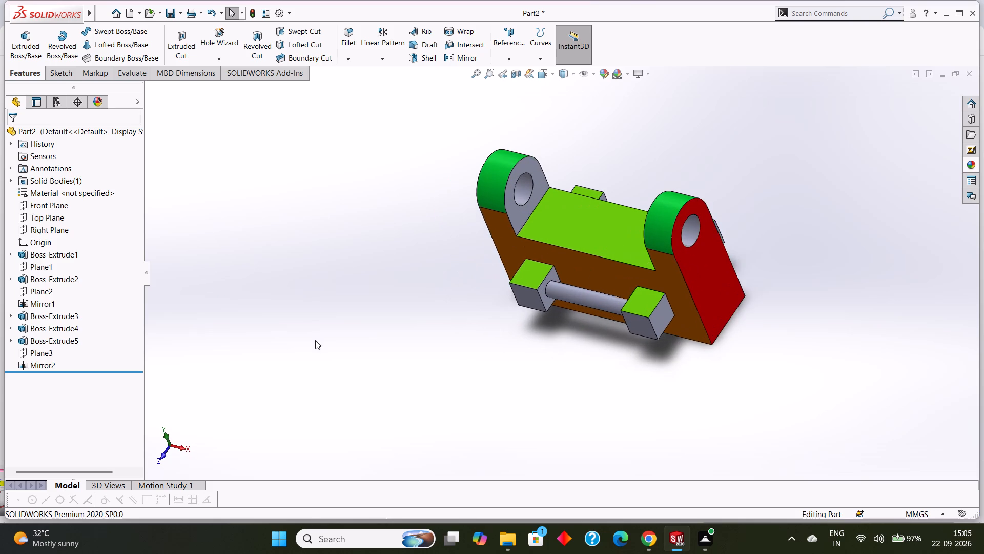
middle_click_drag(315, 341, 296, 344)
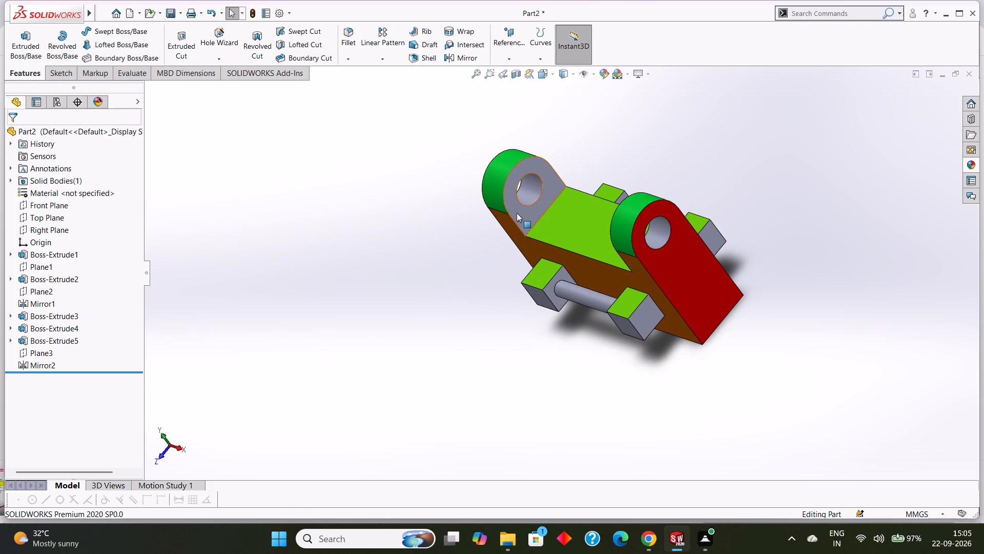
left_click(517, 213)
left_click(527, 193, "ctrl")
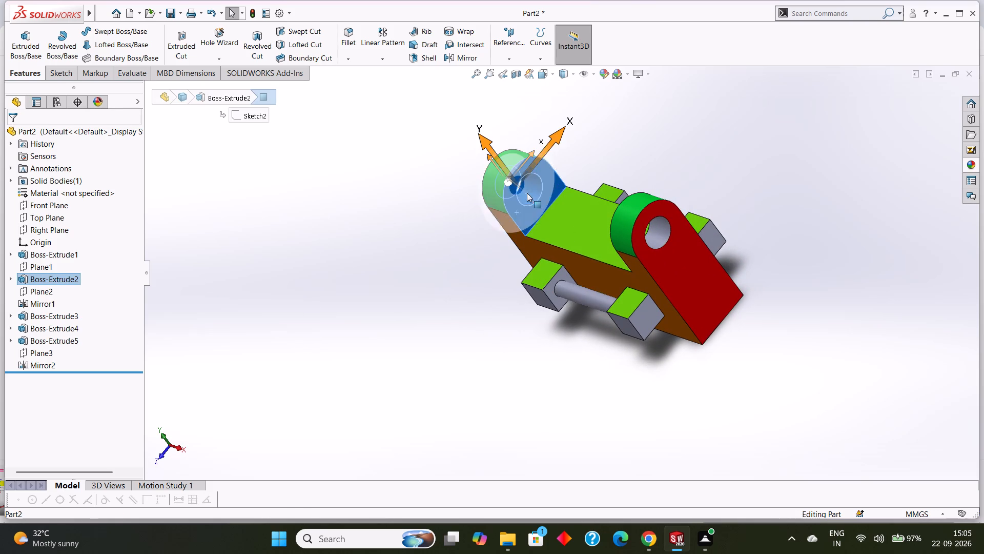
middle_click_drag(340, 228, 428, 304)
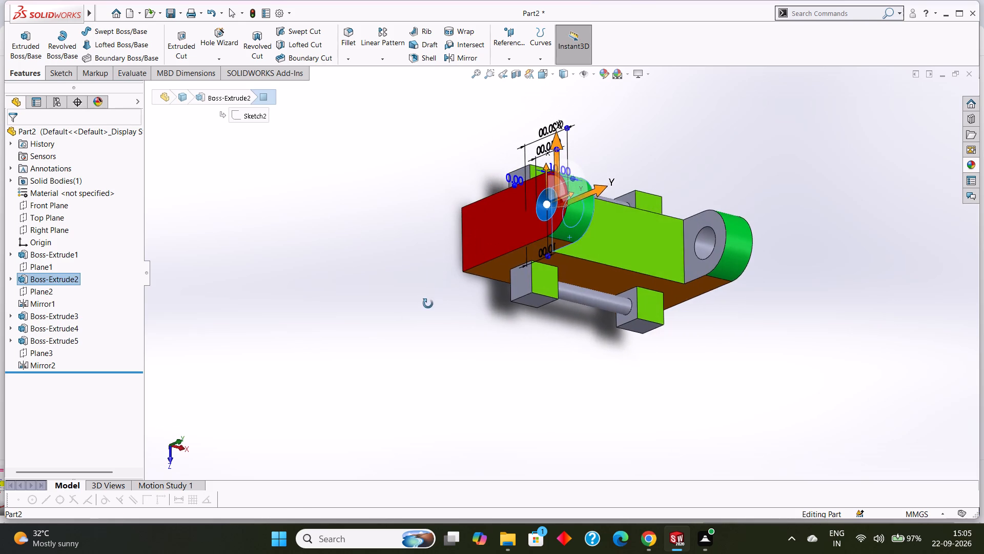
middle_click_drag(428, 304, 428, 307)
left_click(693, 220, "ctrl")
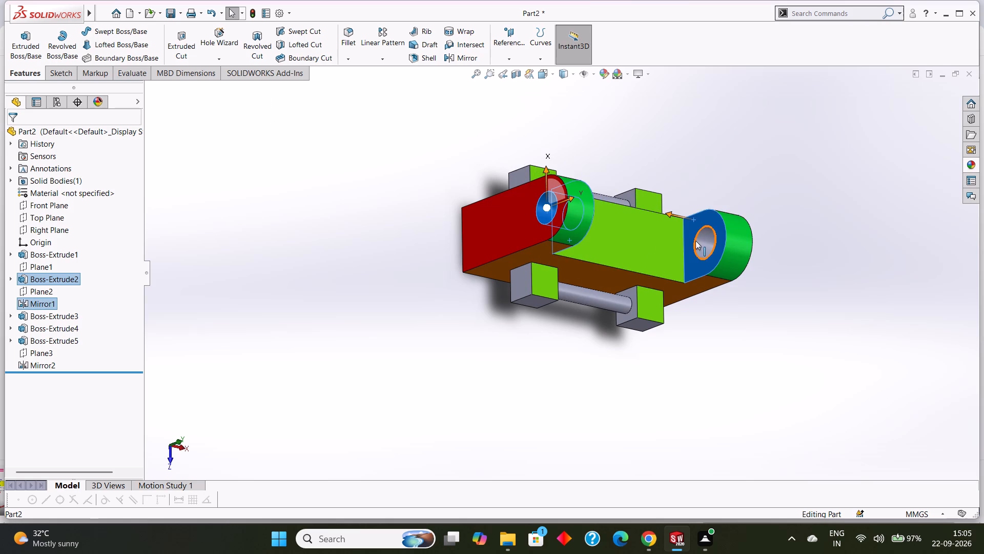
left_click(700, 238, "ctrl")
middle_click_drag(807, 144, 732, 131)
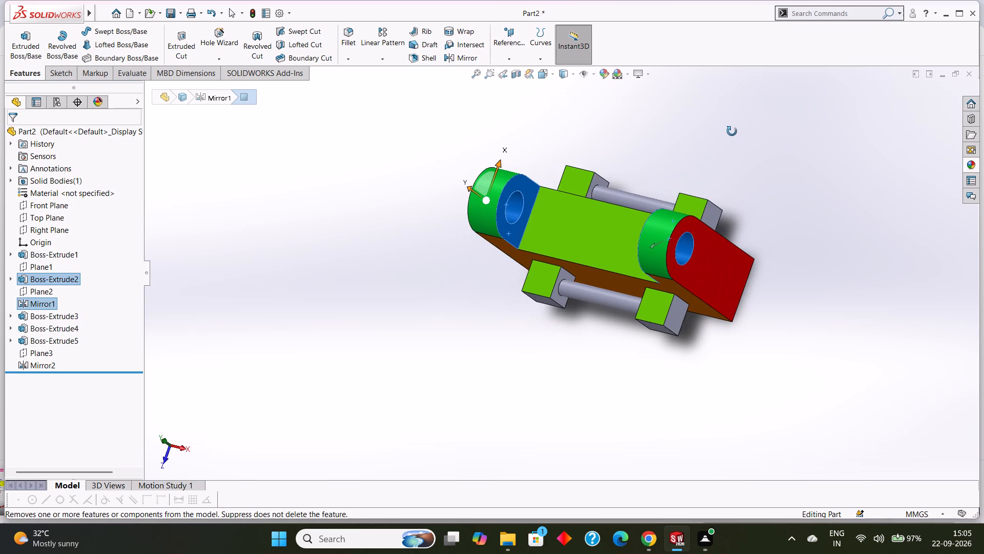
middle_click_drag(732, 131, 731, 131)
left_click(606, 74)
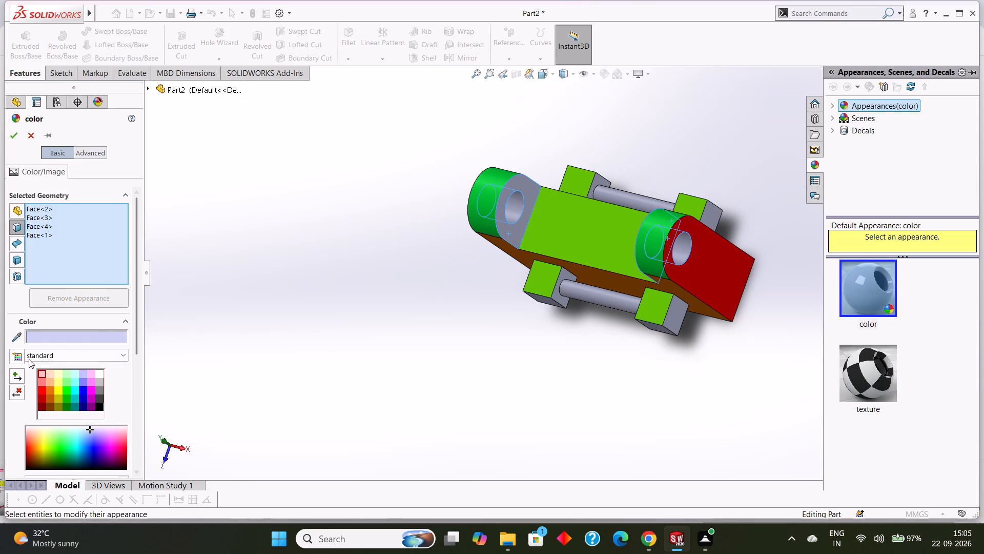
left_click(52, 339)
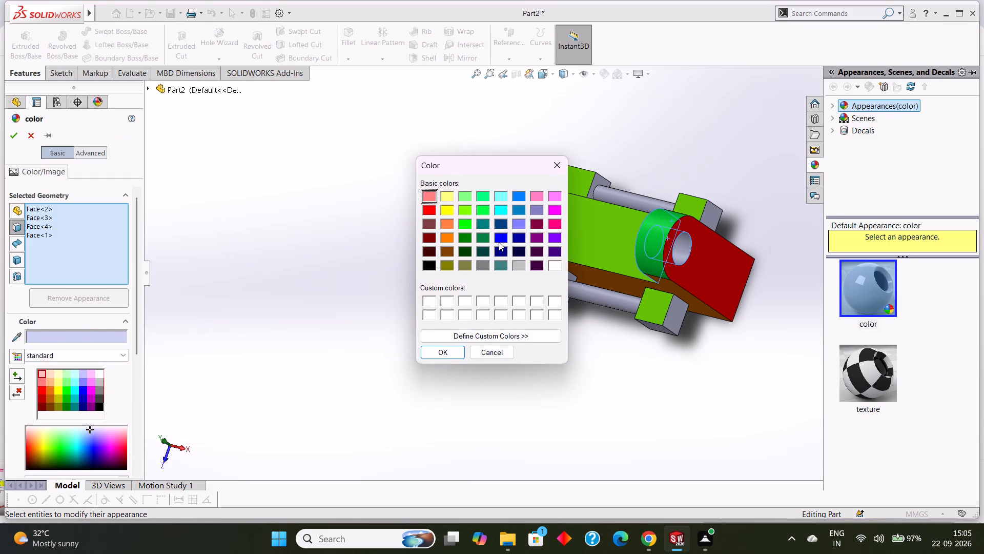
left_click(556, 236)
left_click(444, 349)
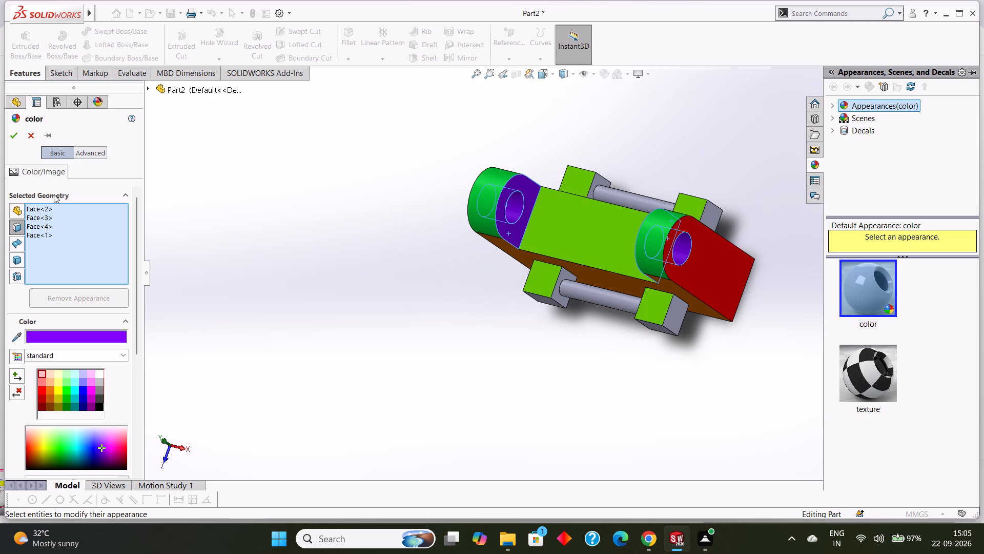
left_click(14, 137)
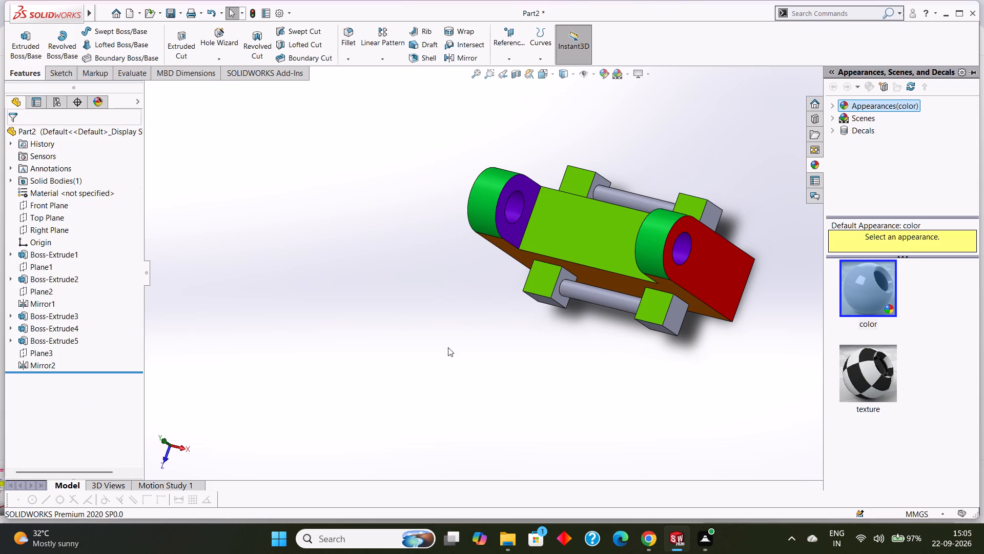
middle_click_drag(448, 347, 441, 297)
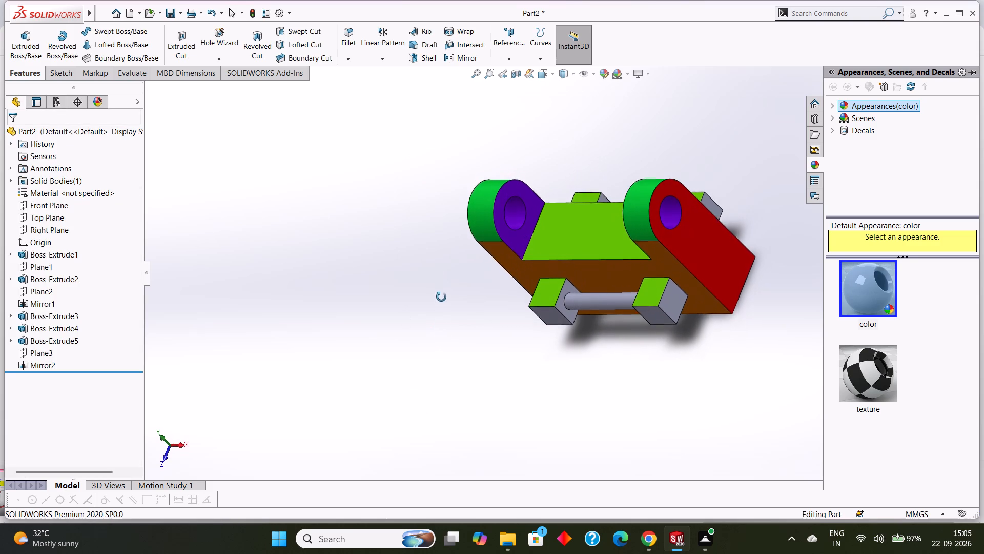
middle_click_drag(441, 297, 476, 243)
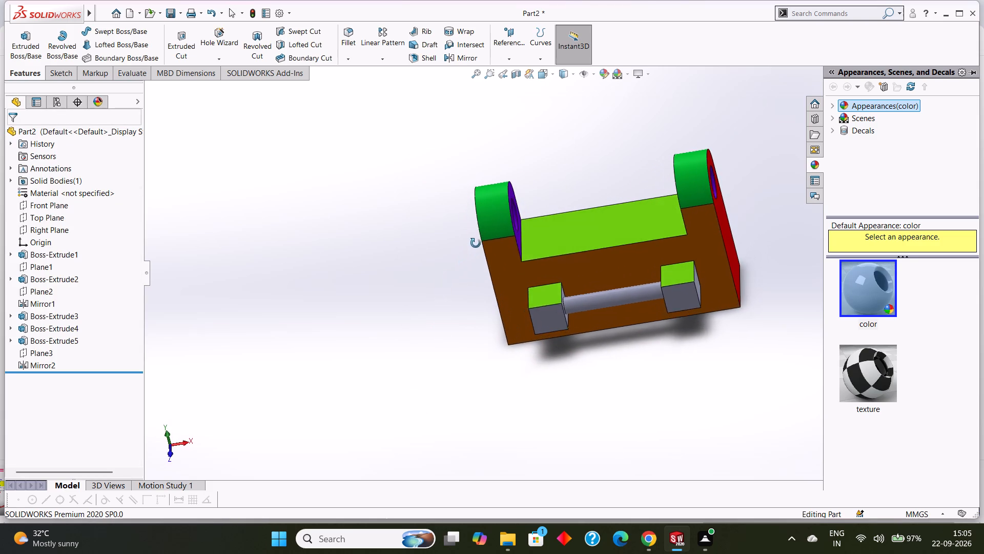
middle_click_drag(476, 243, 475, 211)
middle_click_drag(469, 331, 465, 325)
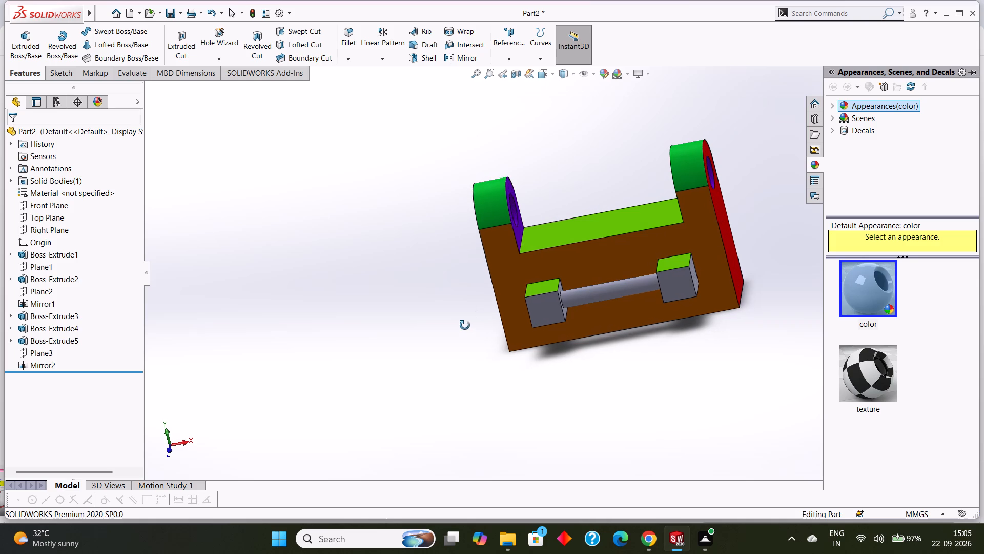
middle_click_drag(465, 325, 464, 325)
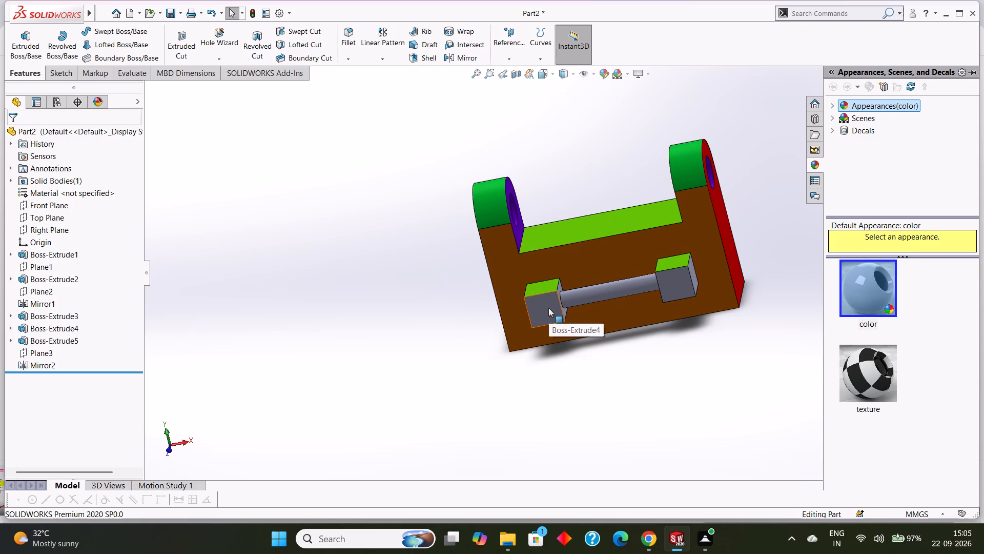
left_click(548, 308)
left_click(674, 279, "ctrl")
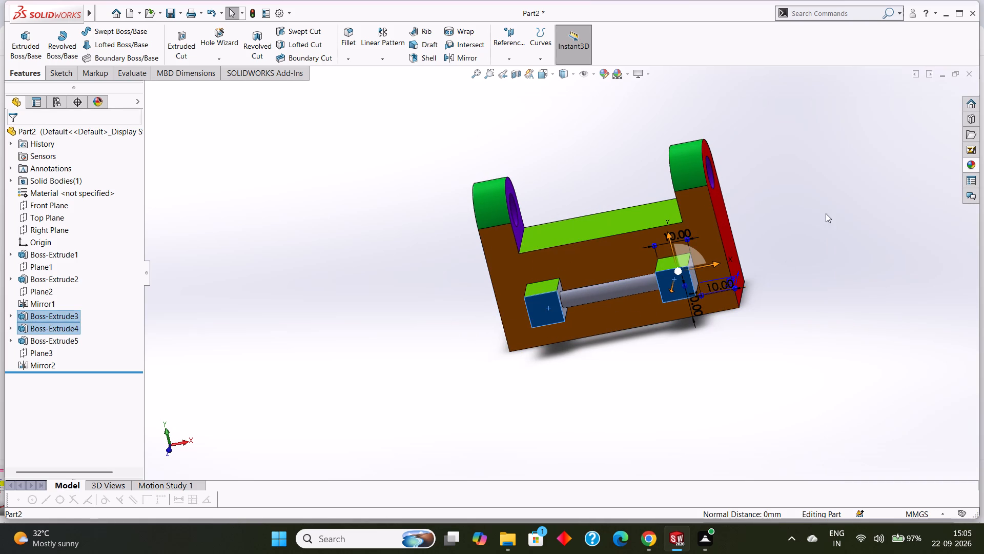
Apply a magenta color to the outermost square faces of the two mirrored bosses, parallel to the block's brown side.
middle_click_drag(827, 212, 773, 251, "ctrl")
middle_click_drag(784, 246, 668, 391)
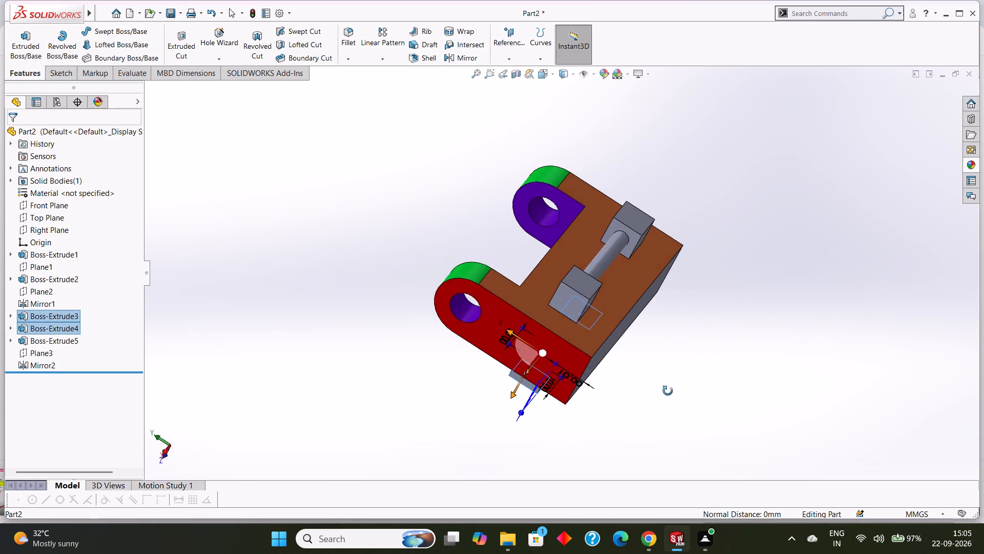
middle_click_drag(668, 391, 664, 444)
left_click(568, 317)
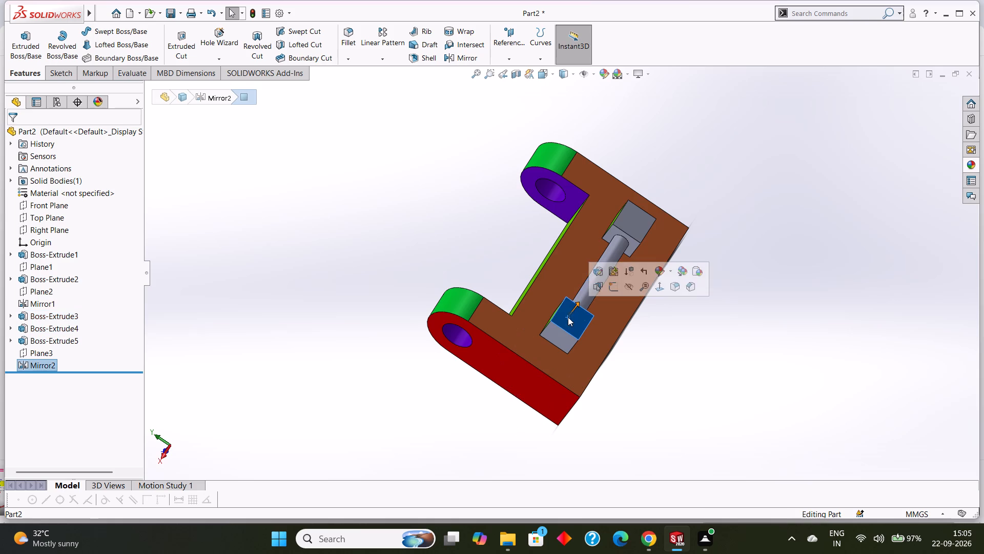
left_click(631, 217, "ctrl")
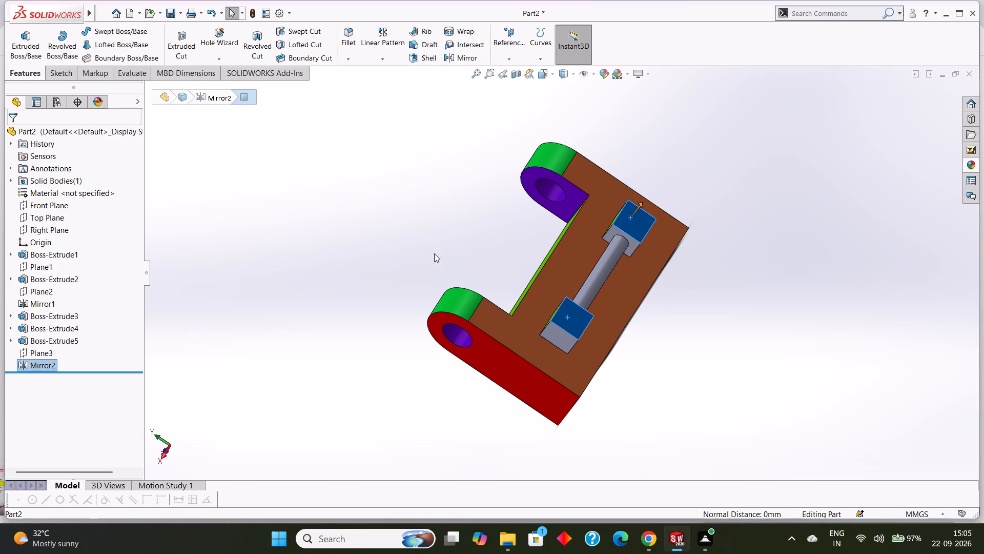
left_click(602, 71)
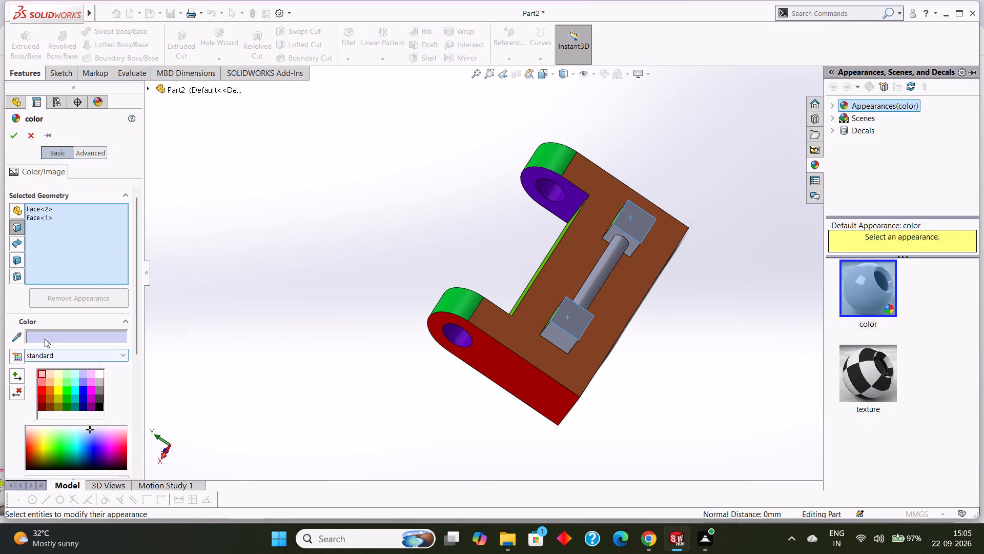
left_click(45, 339)
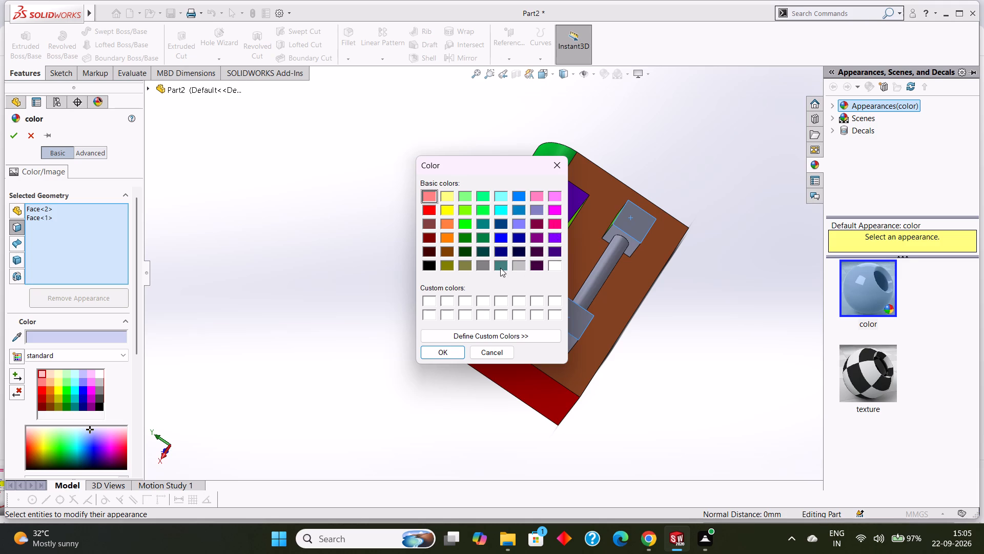
left_click(93, 390)
left_click(553, 209)
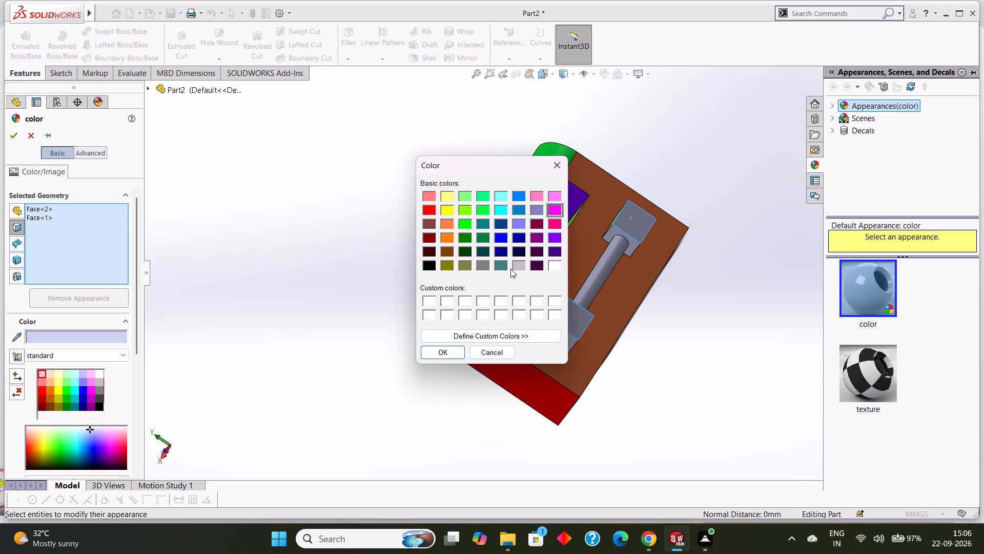
left_click(63, 338)
left_click(561, 209)
left_click(446, 351)
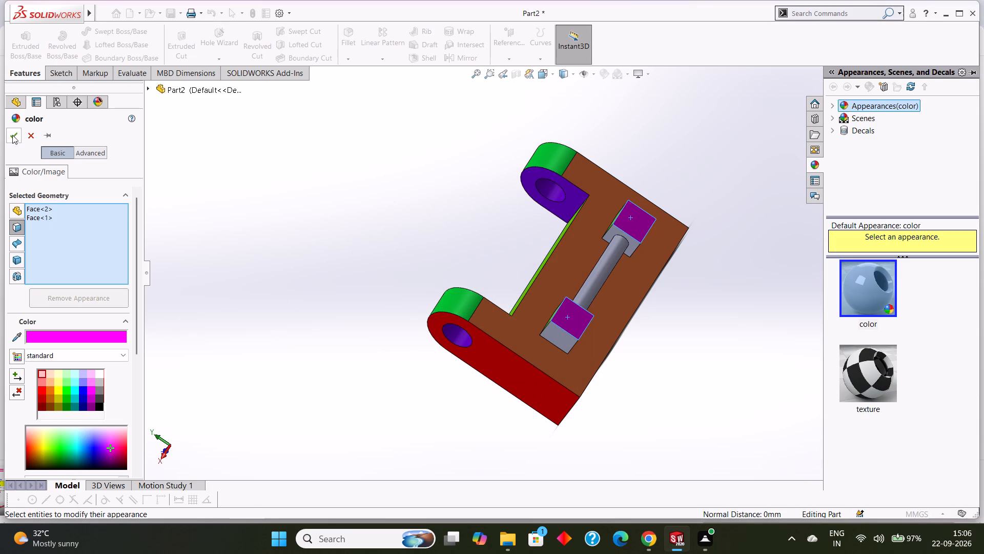
left_click(13, 135)
Apply a light blue-violet color to the eight square boss faces perpendicular to the rods, on both brown sides of the block.
middle_click_drag(405, 202, 416, 206)
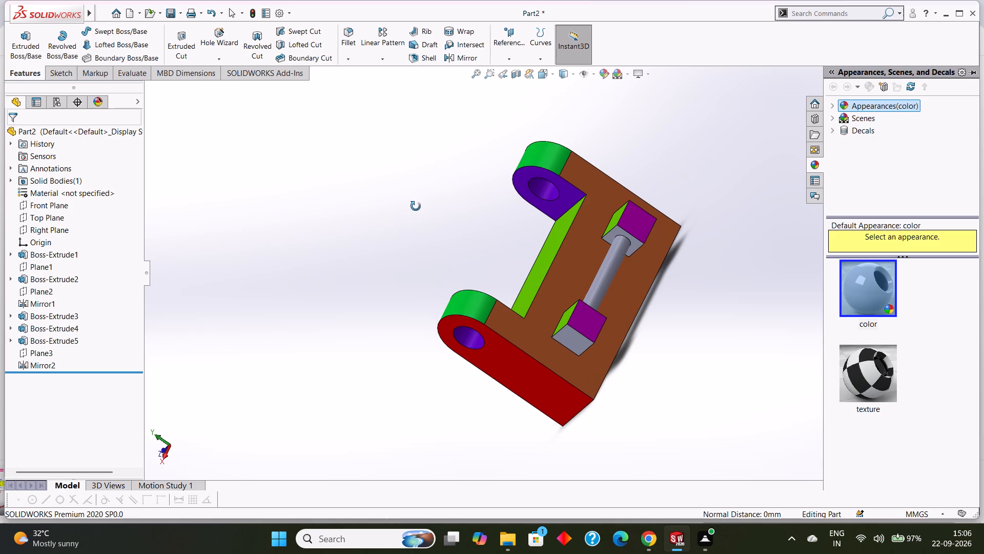
middle_click_drag(416, 206, 425, 202)
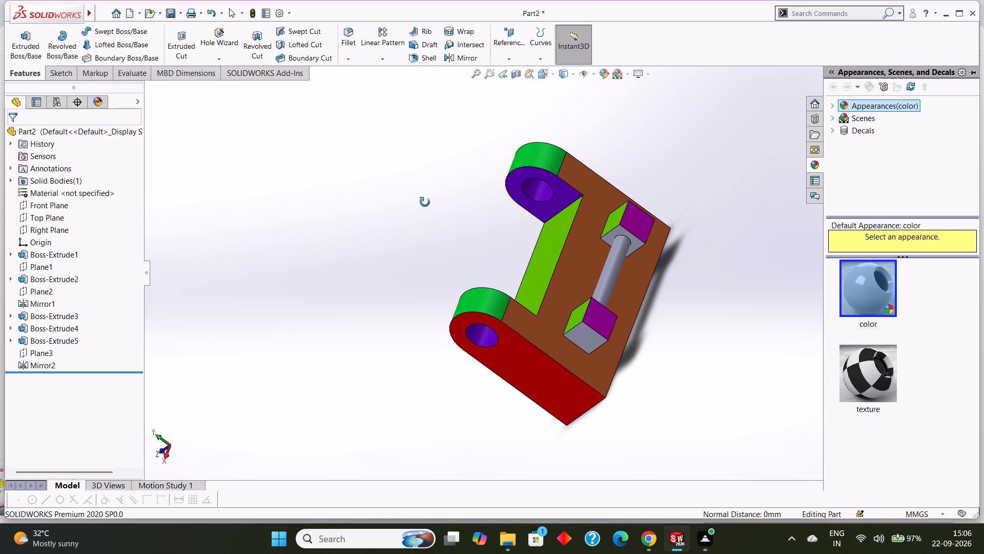
middle_click_drag(425, 202, 347, 243)
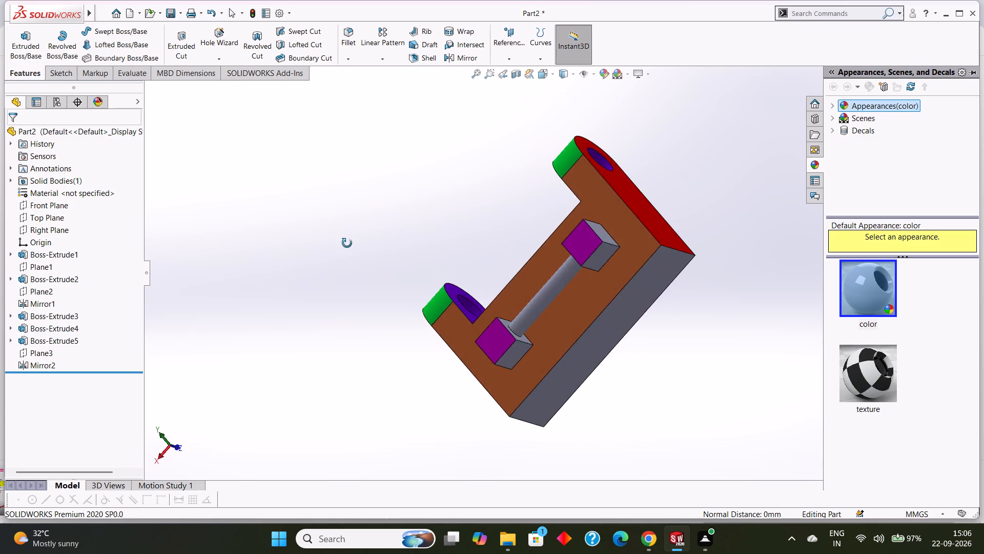
middle_click_drag(347, 243, 439, 190)
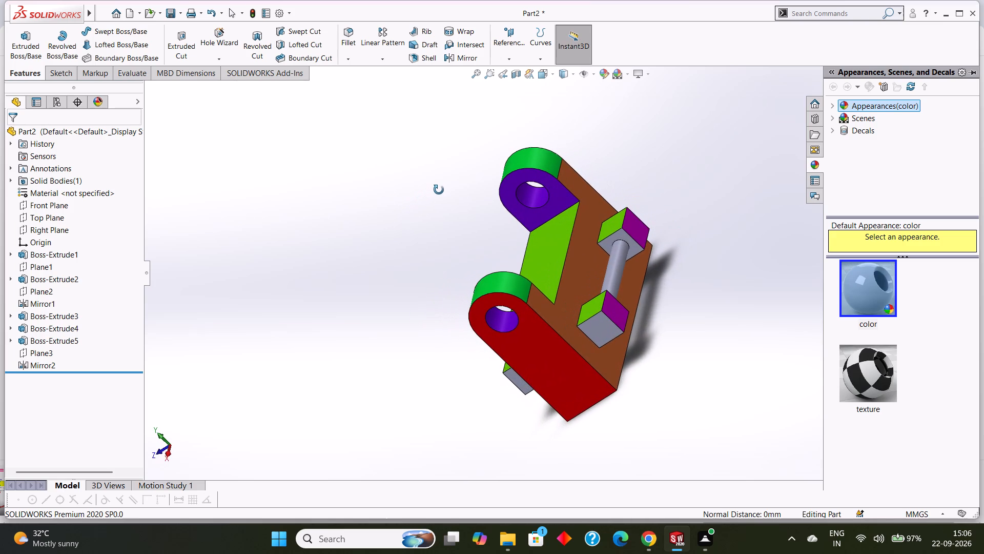
middle_click_drag(439, 190, 435, 195)
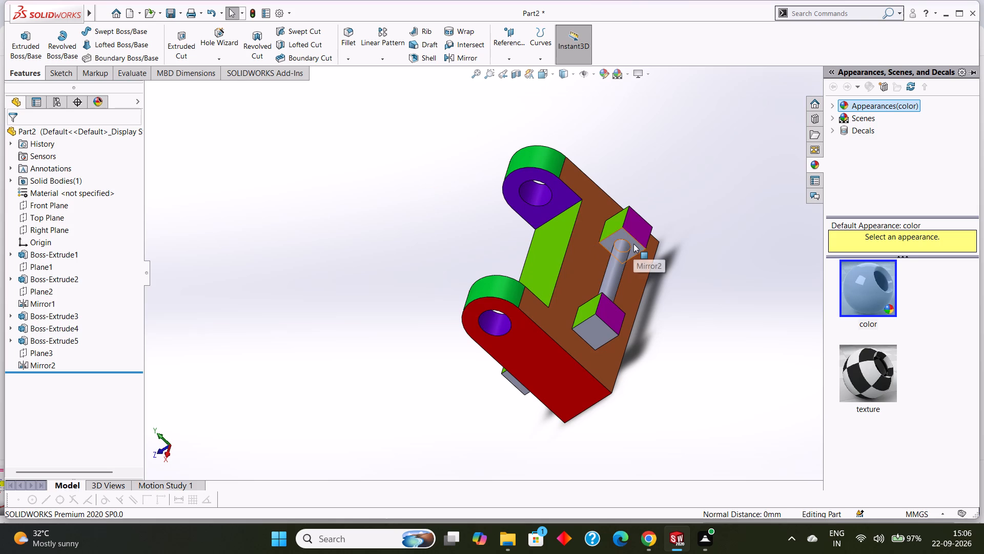
left_click(635, 246)
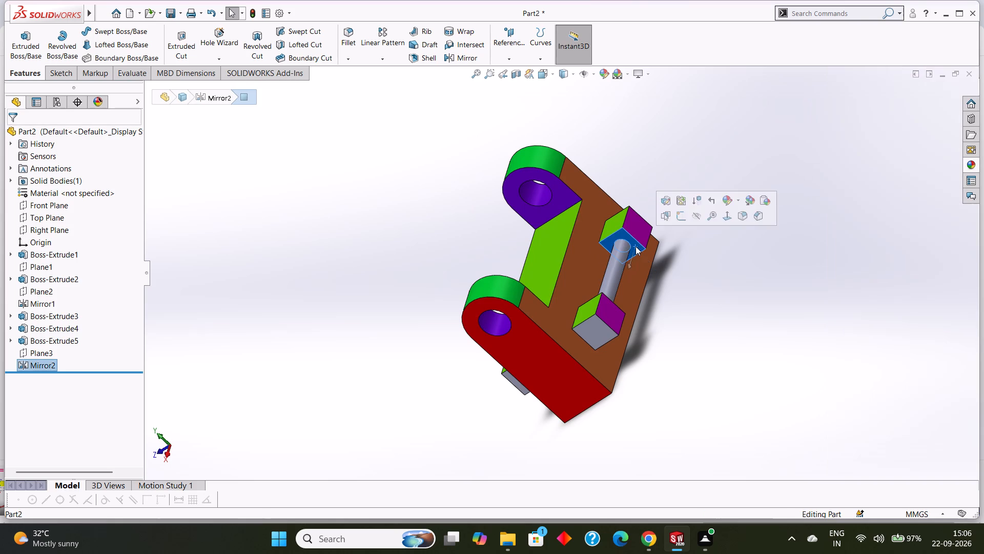
left_click(603, 329, "ctrl")
middle_click_drag(758, 178, 752, 204)
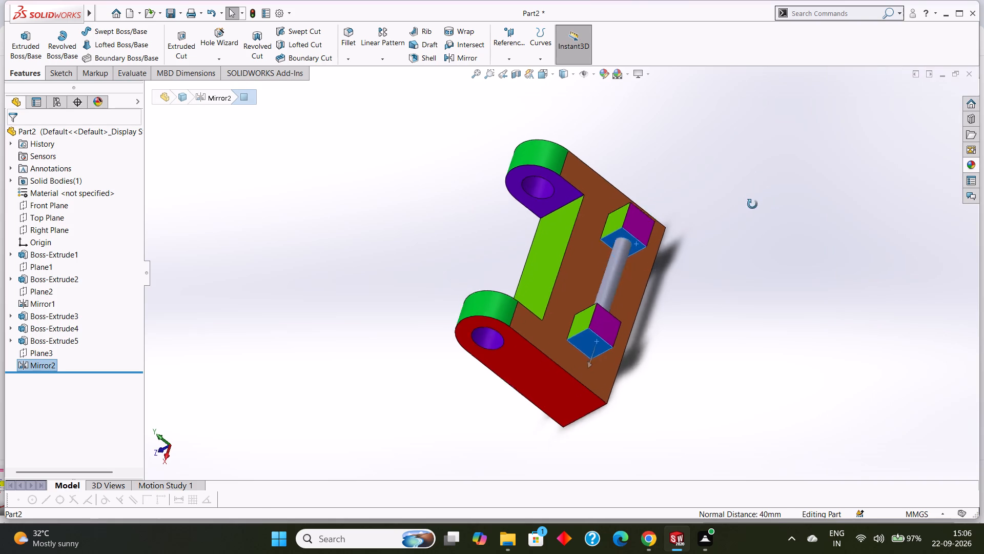
middle_click_drag(752, 204, 667, 394)
scroll(746, 213, "down", 1)
left_click(511, 307, "ctrl")
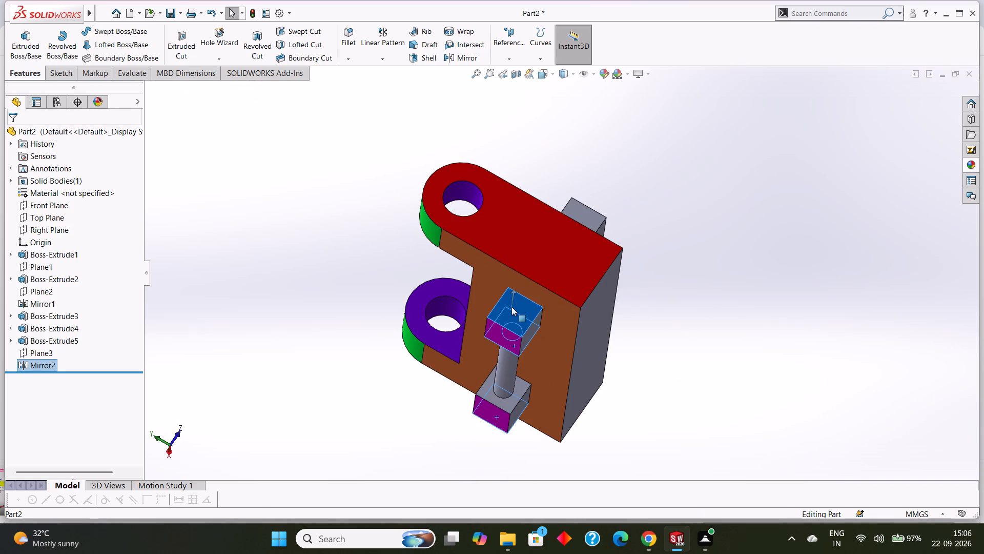
left_click(506, 404, "ctrl")
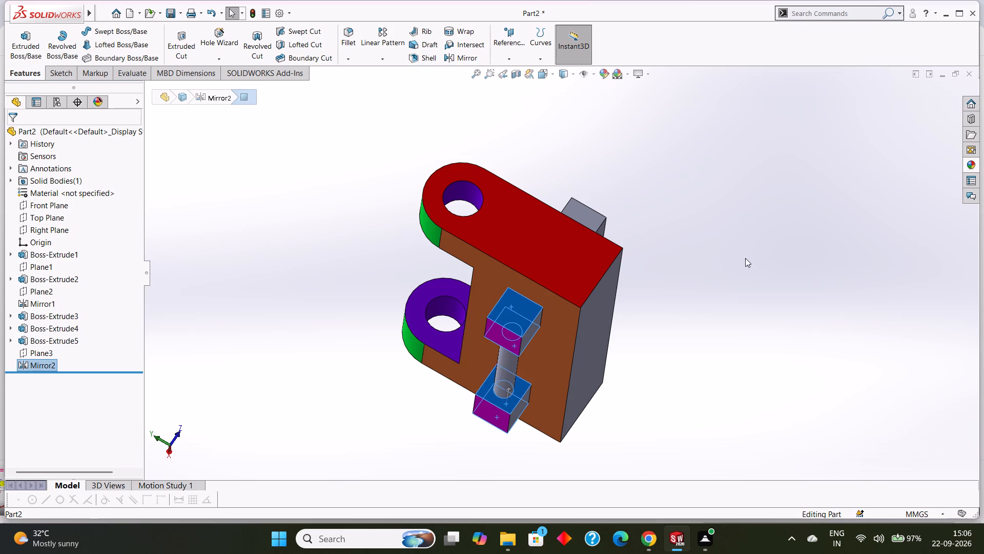
middle_click_drag(754, 242, 748, 351)
left_click(568, 280, "ctrl")
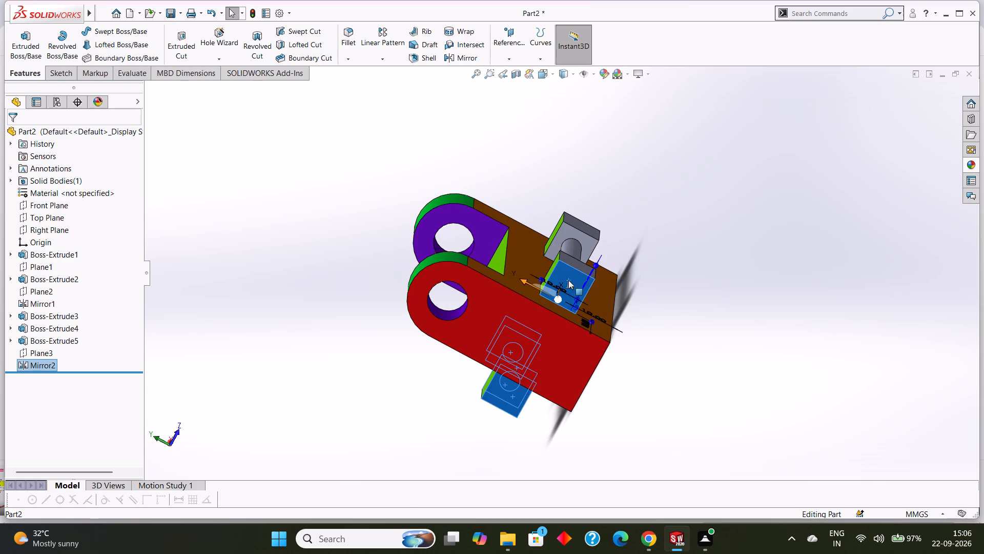
middle_click_drag(719, 205, 650, 416)
scroll(723, 282, "down", 1)
middle_click_drag(722, 289, 708, 350)
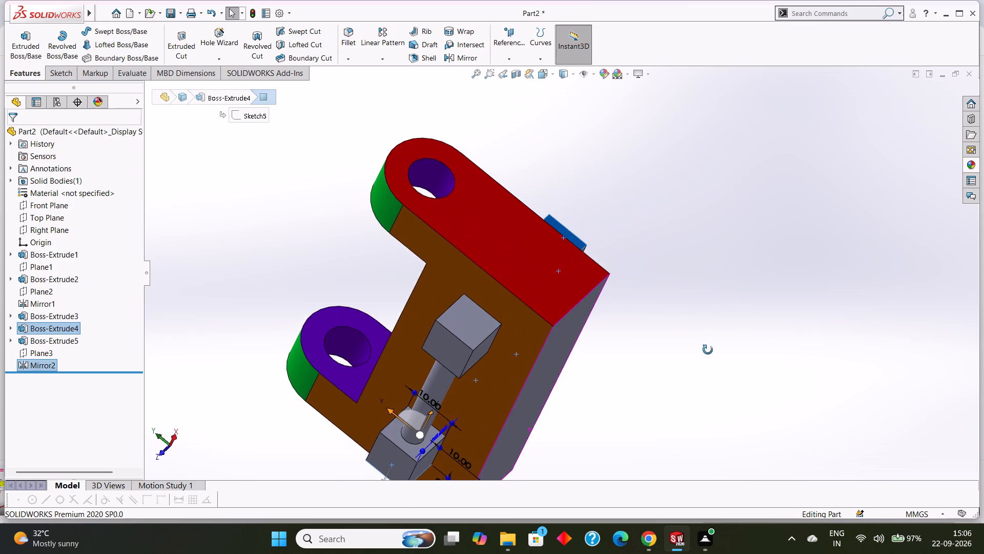
middle_click_drag(708, 350, 780, 291)
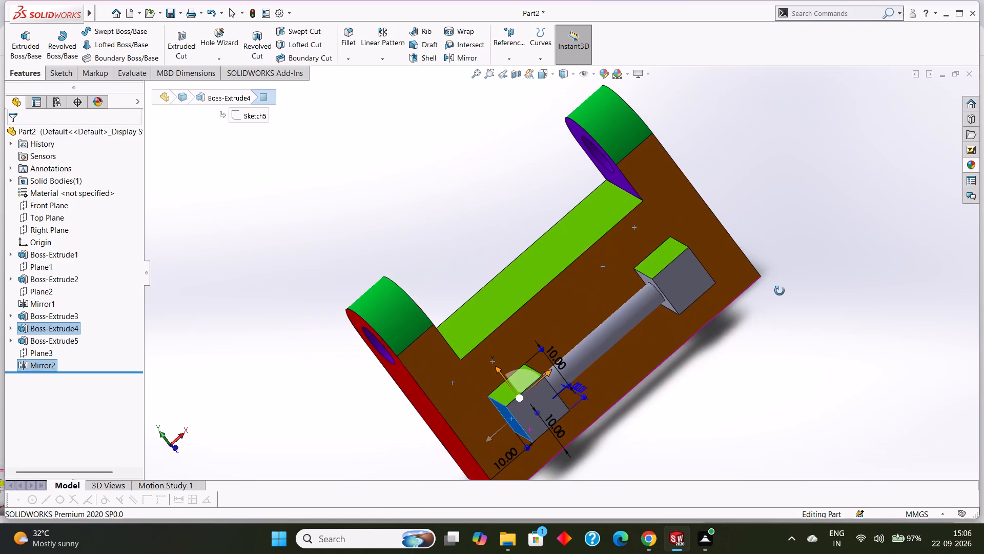
middle_click_drag(780, 291, 716, 332)
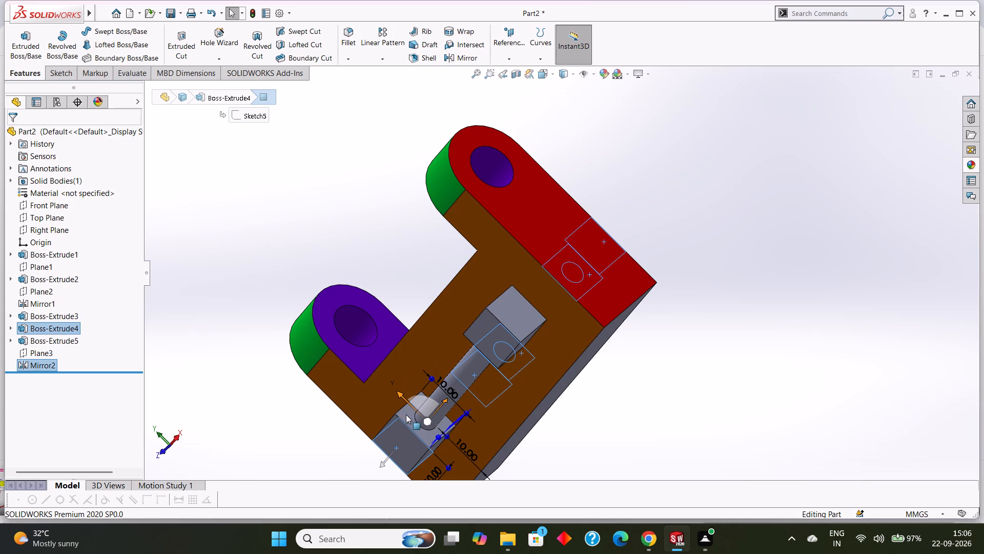
left_click(406, 415, "ctrl")
middle_click_drag(700, 266, 711, 276)
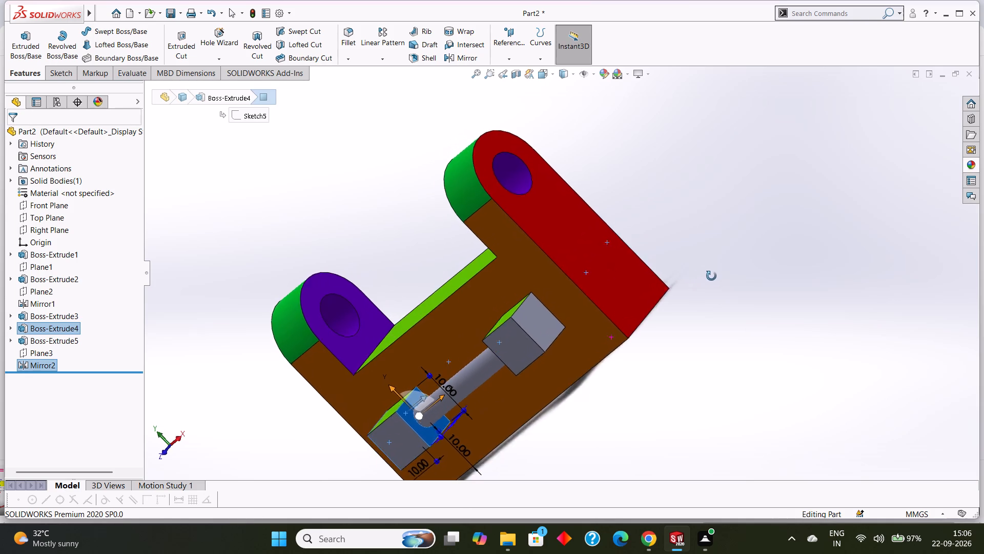
middle_click_drag(711, 276, 802, 216)
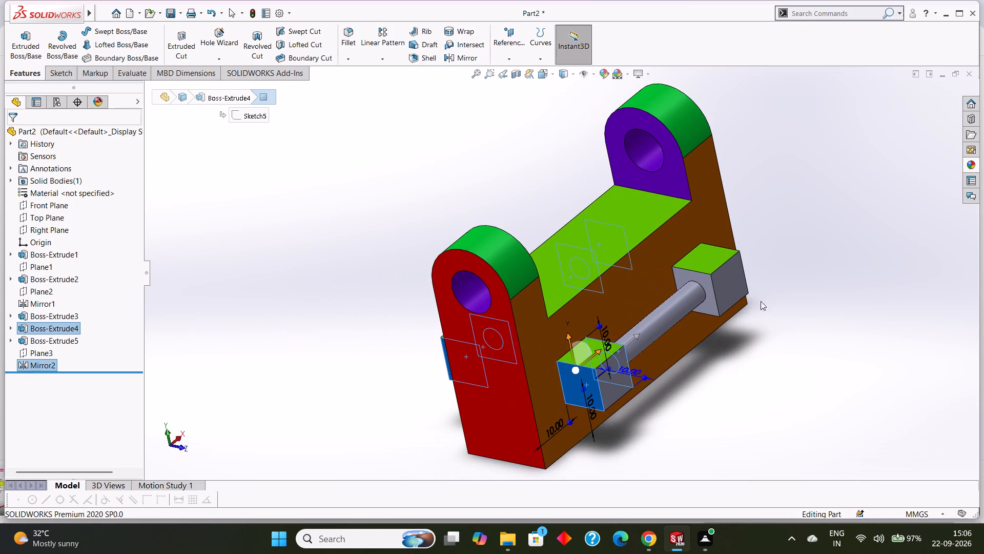
left_click(709, 306, "ctrl")
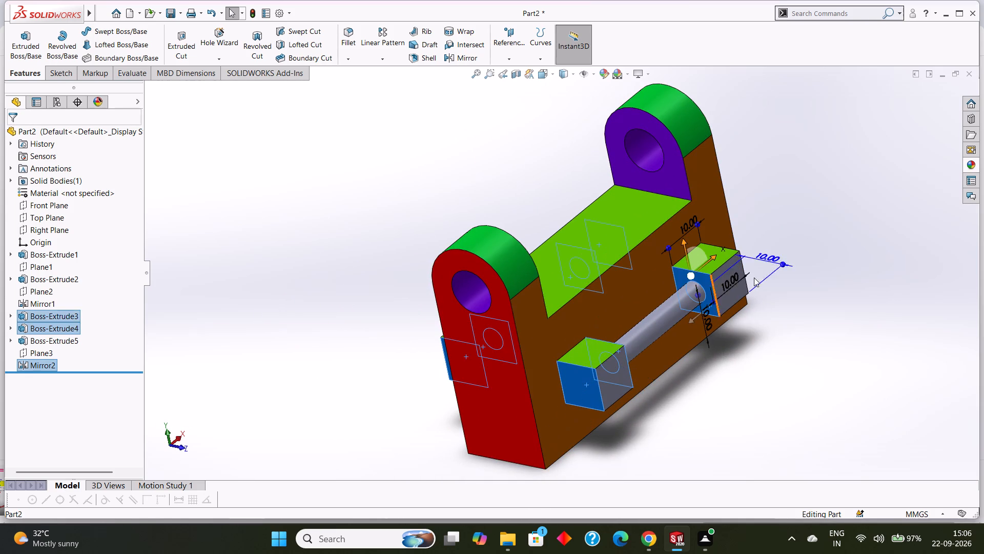
middle_click_drag(841, 219, 766, 338)
scroll(805, 282, "down", 1)
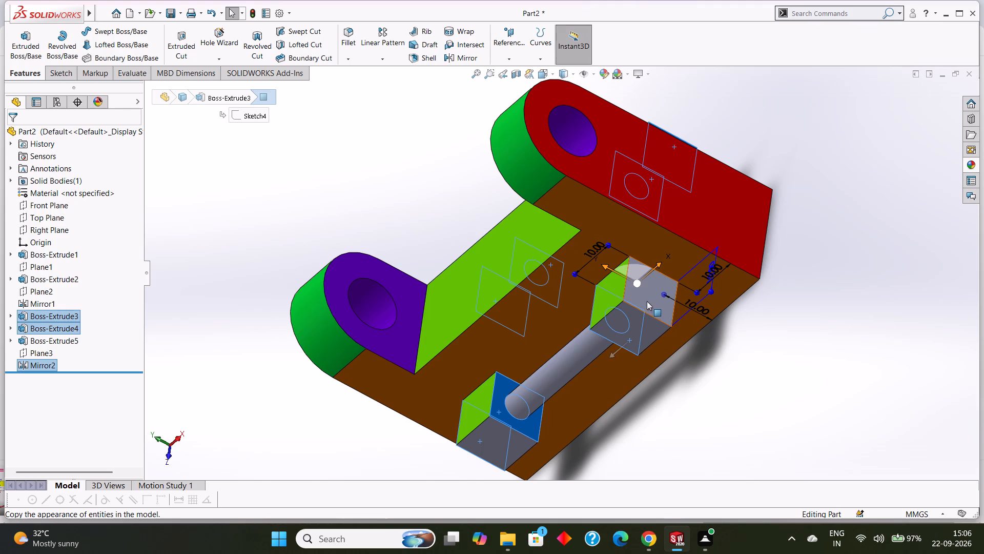
left_click(647, 294, "ctrl")
middle_click_drag(855, 210, 827, 383)
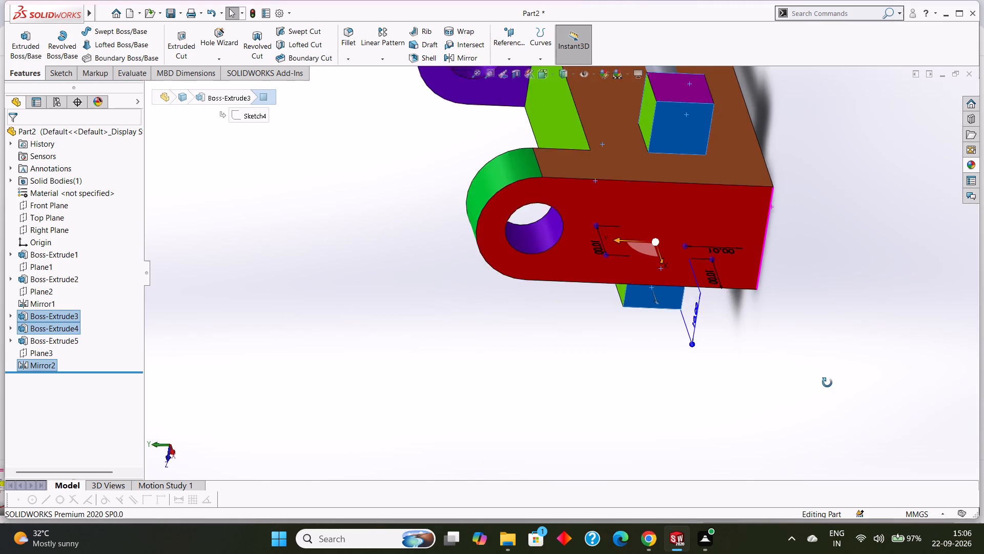
middle_click_drag(827, 383, 879, 289)
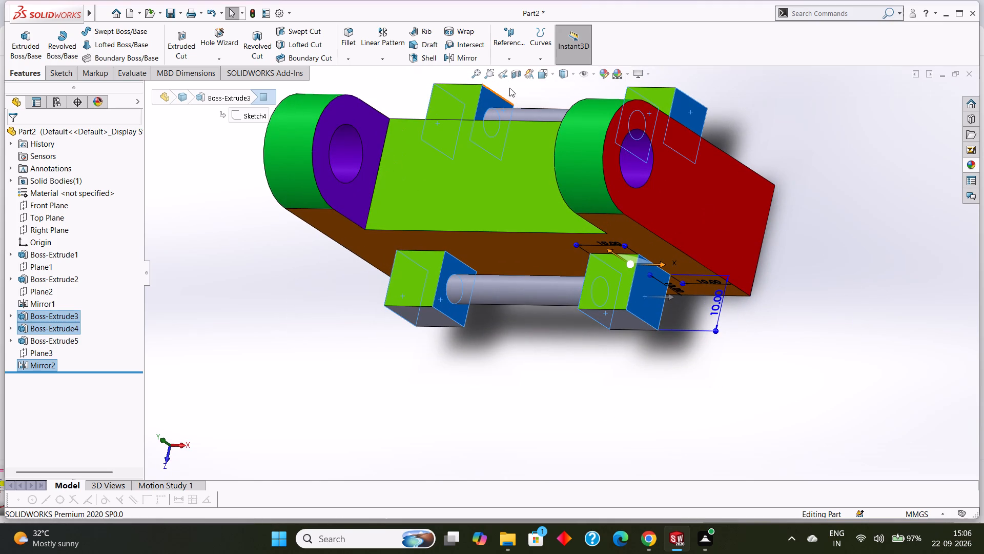
left_click(605, 74)
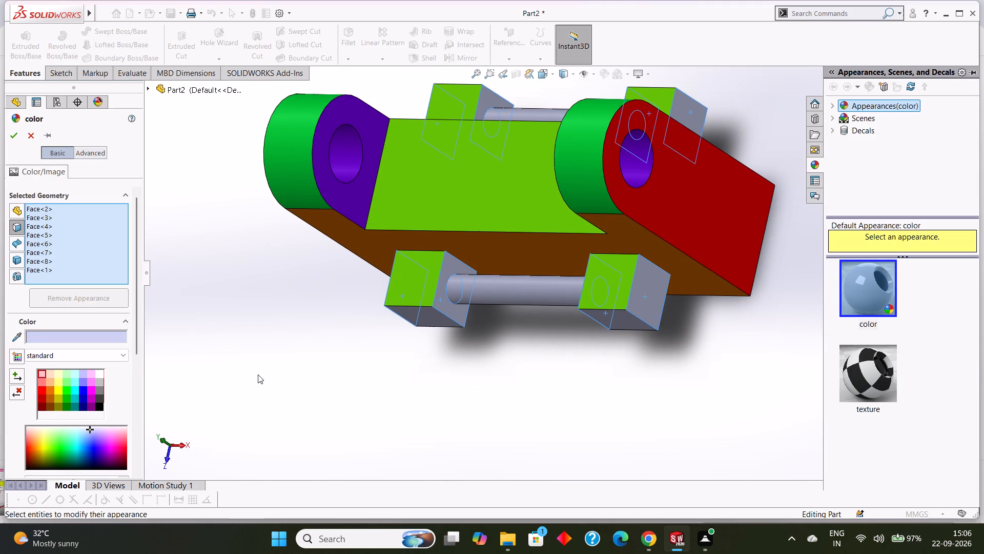
left_click(74, 339)
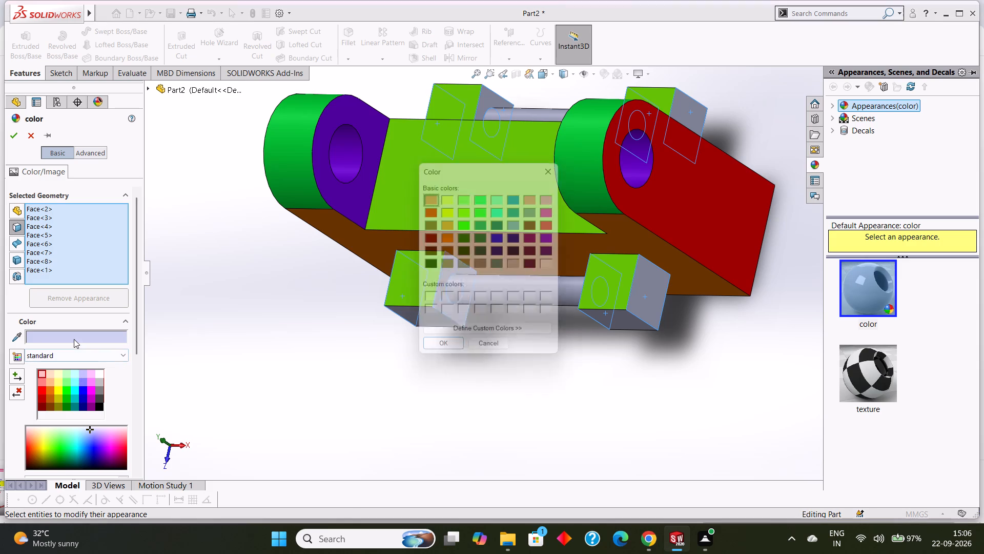
left_click(522, 221)
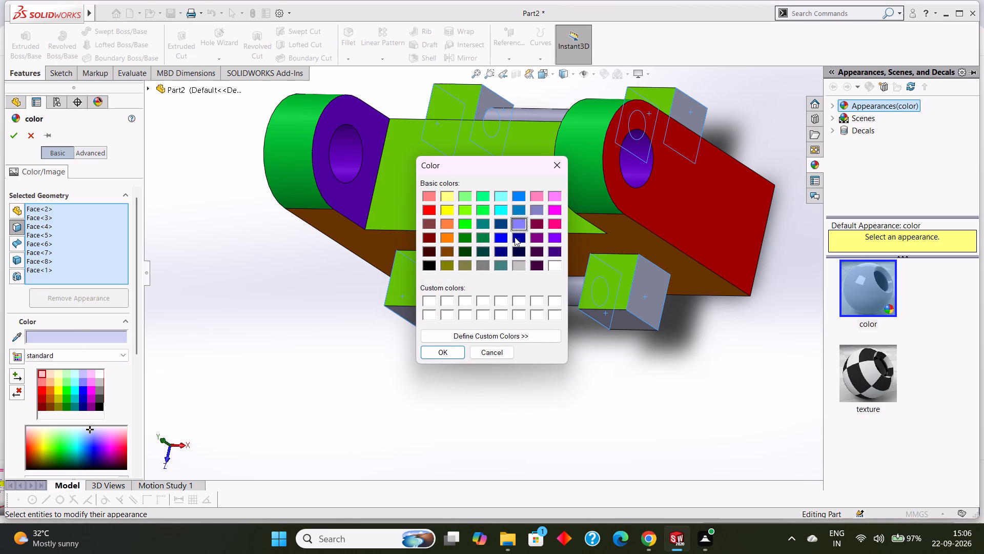
left_click(443, 350)
left_click(536, 383)
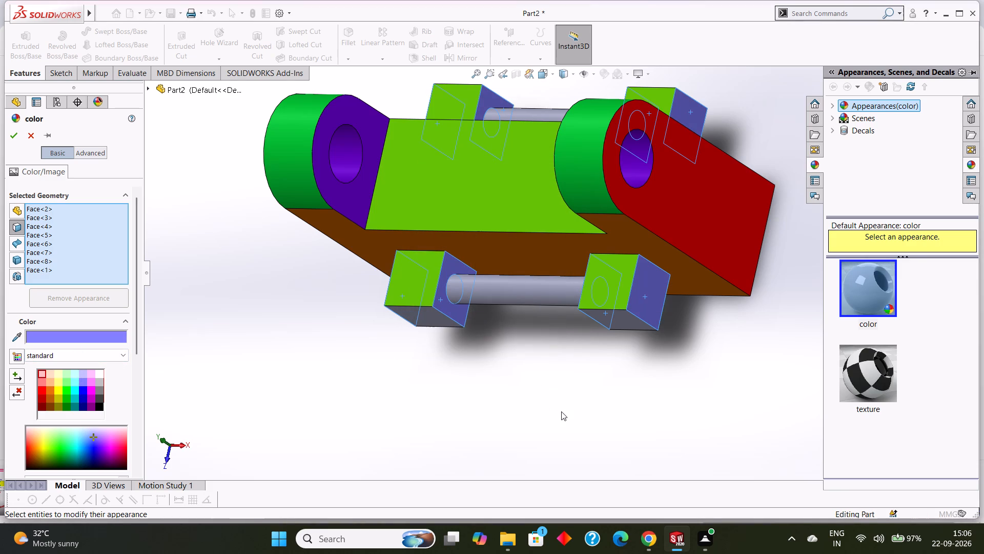
middle_click_drag(561, 412, 536, 486)
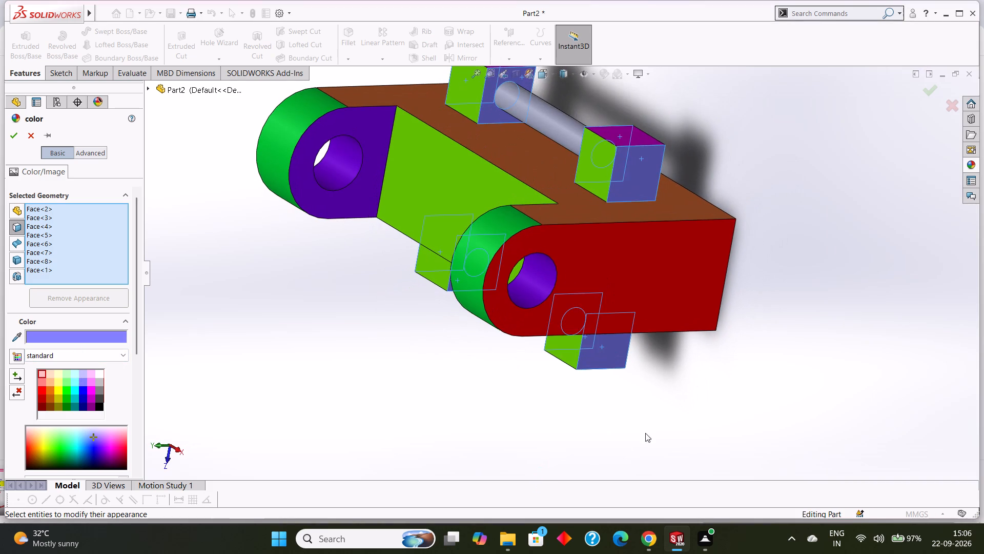
middle_click_drag(732, 336, 733, 363)
scroll(734, 360, "up", 3)
middle_click_drag(735, 357, 784, 238)
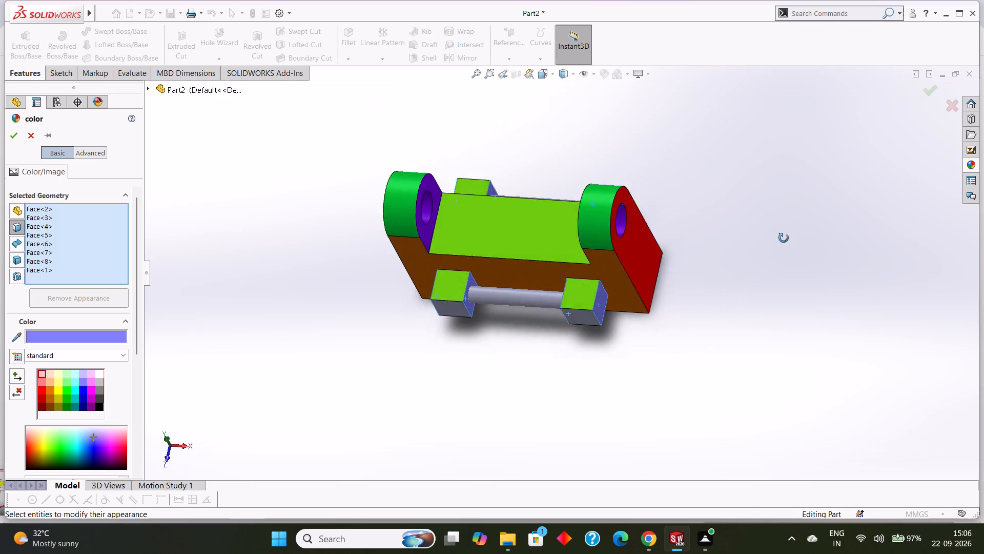
middle_click_drag(784, 238, 787, 225)
middle_click_drag(547, 375, 559, 283)
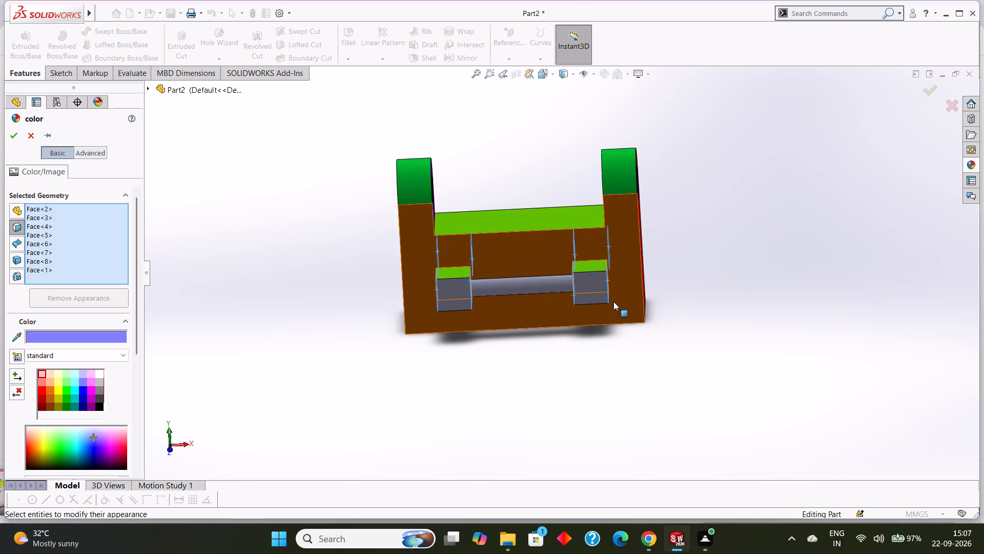
scroll(707, 328, "down", 4)
scroll(495, 318, "up", 5)
left_click(18, 137)
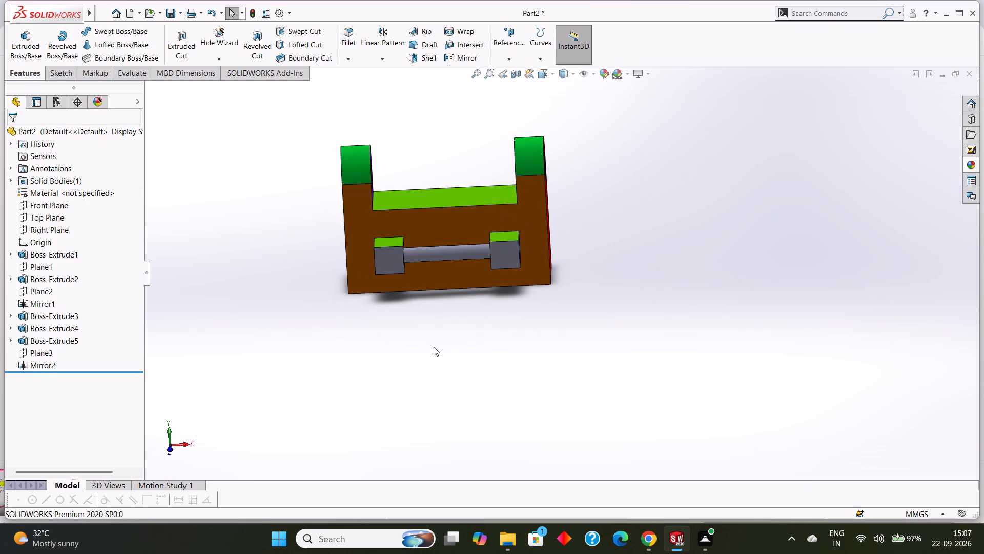
Apply a magenta color to the outermost square faces of the two original bosses, on the brown side opposite the mirrored pair.
scroll(434, 347, "up", 1)
middle_click_drag(434, 347, 444, 335)
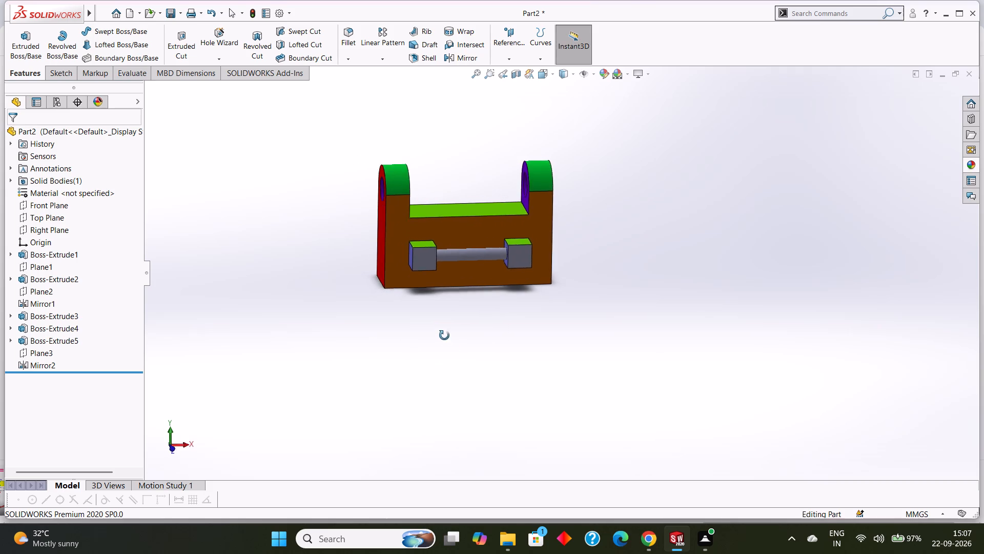
middle_click_drag(444, 335, 443, 330)
middle_click_drag(443, 326, 432, 341)
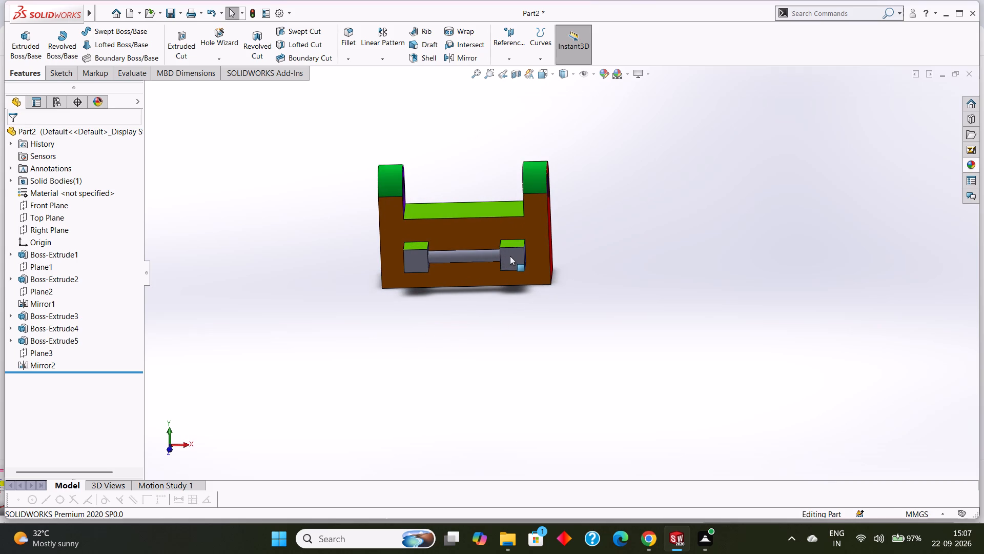
left_click(510, 256)
left_click(415, 258, "ctrl")
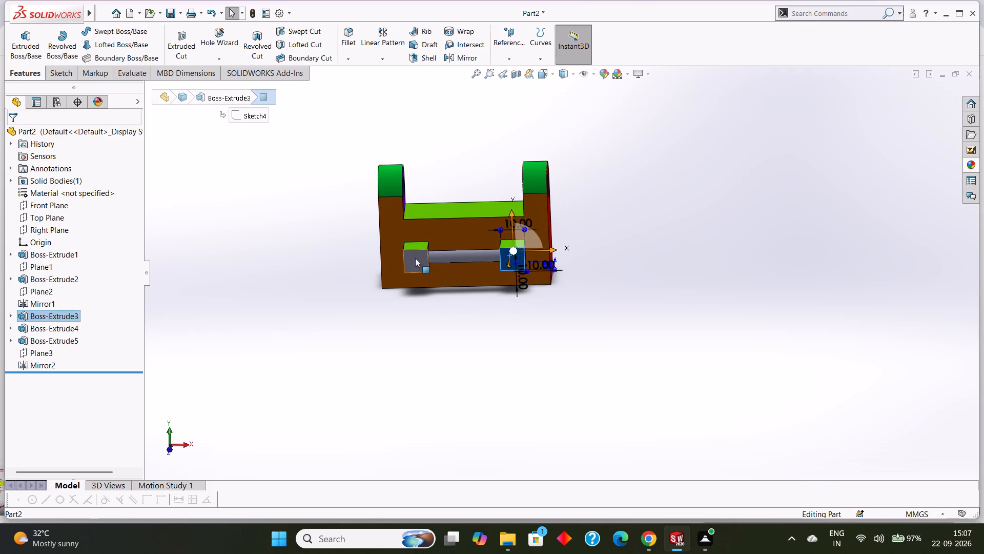
scroll(660, 190, "down", 1)
middle_click_drag(660, 190, 643, 434)
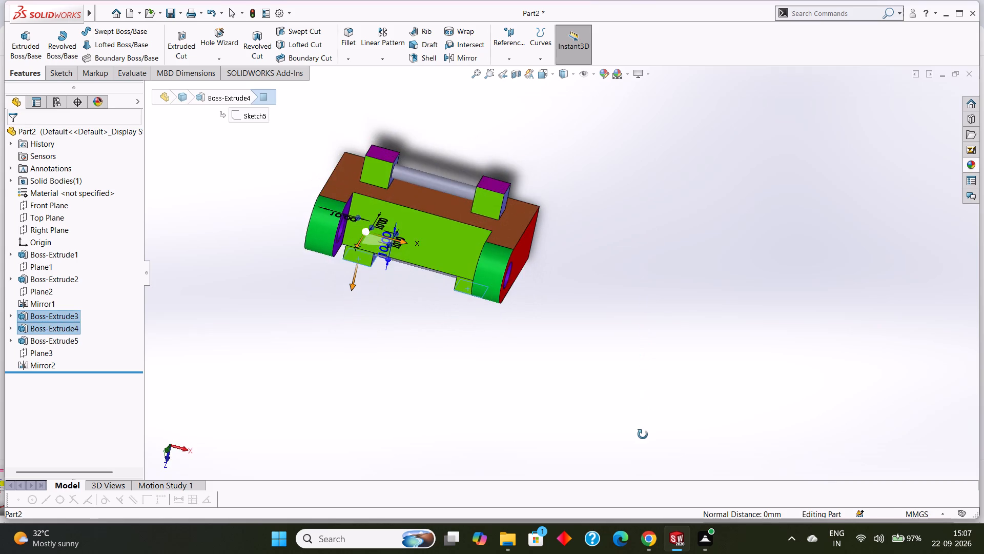
middle_click_drag(643, 434, 669, 352)
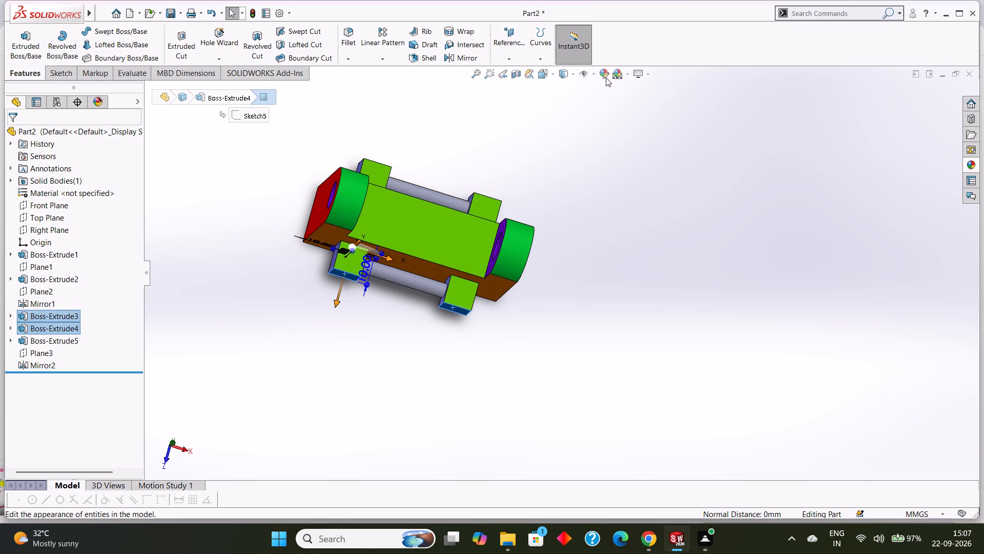
left_click(606, 77)
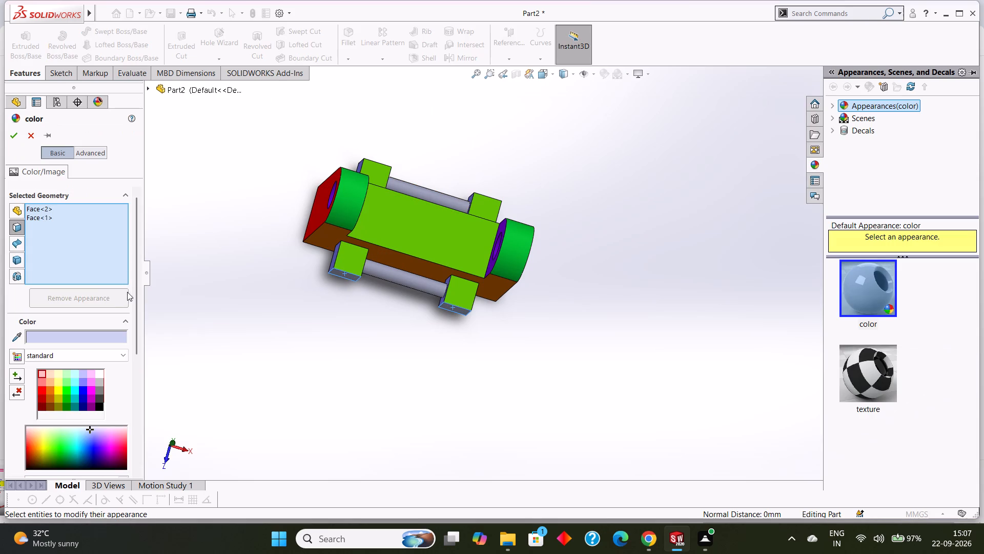
left_click(47, 332)
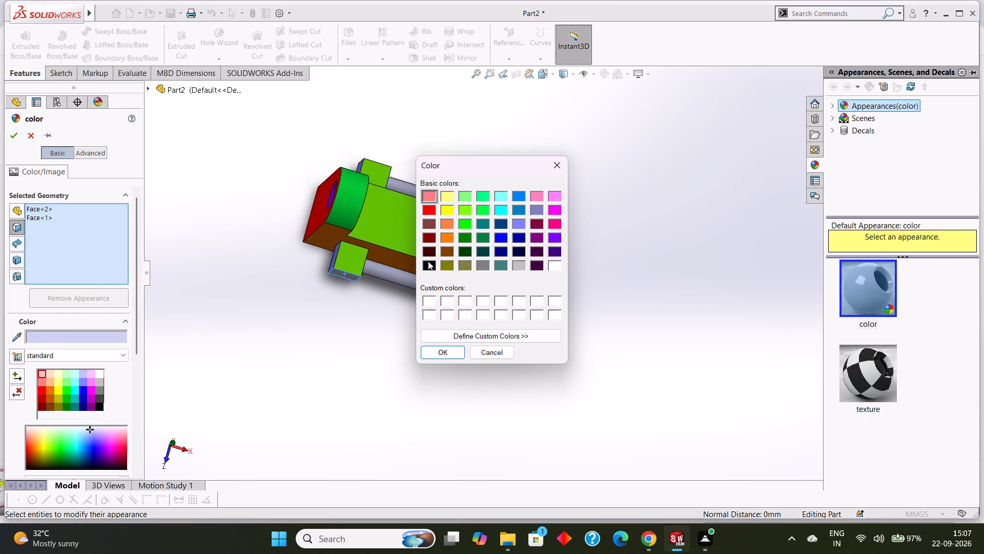
left_click(559, 206)
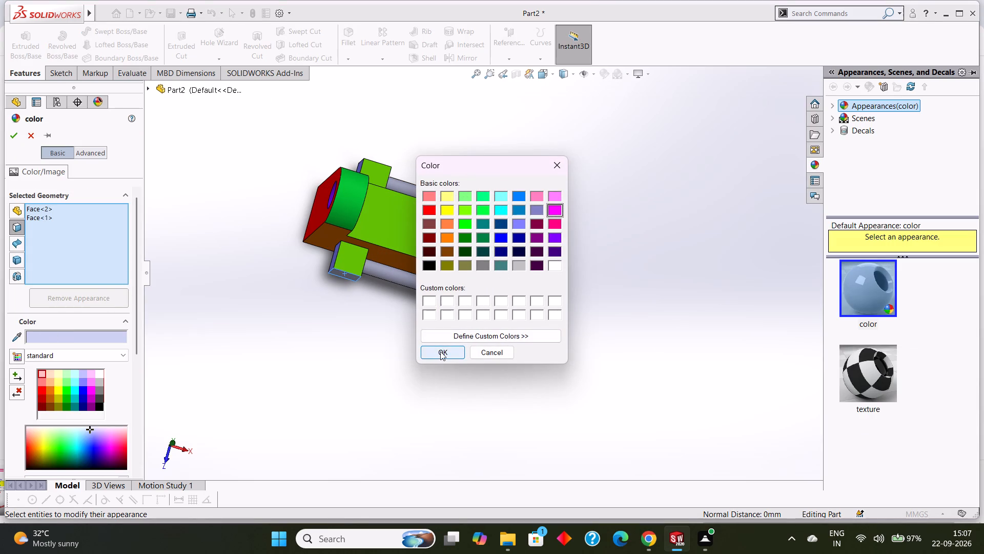
left_click(440, 351)
middle_click_drag(529, 384, 530, 299)
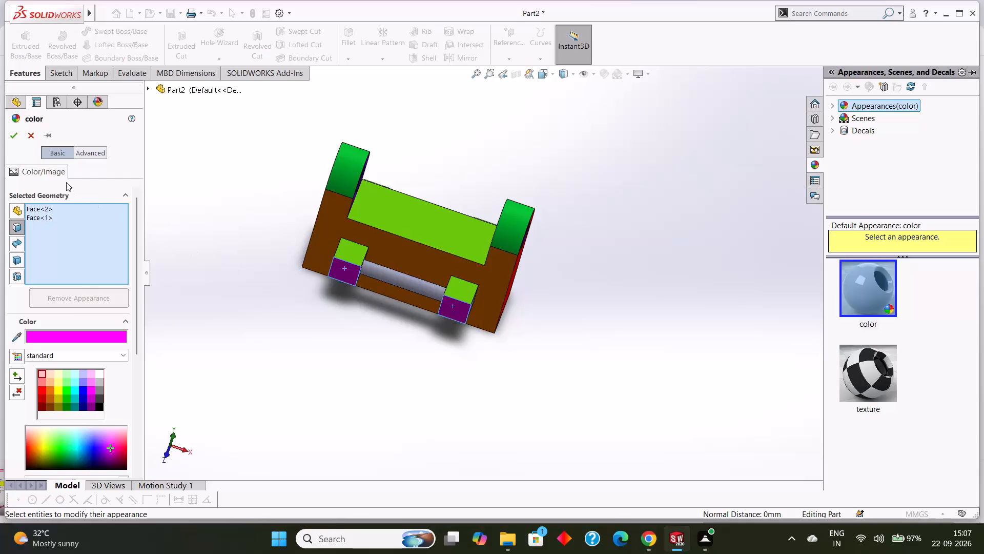
left_click(14, 140)
left_click(618, 290)
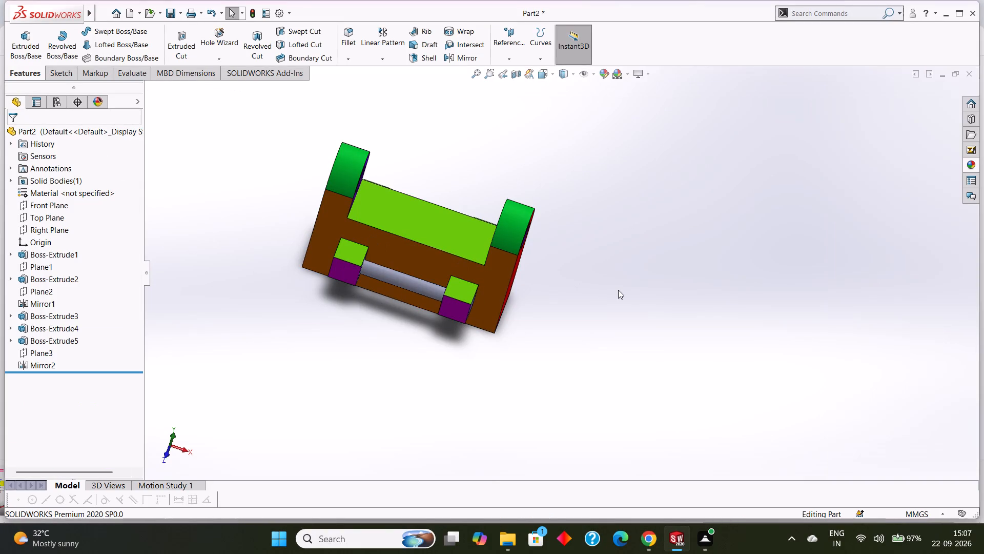
Examine the colored part from all sides, including its underside, lugs, square bosses and rods, to check the face colors.
middle_click_drag(634, 295, 692, 289)
scroll(690, 291, "up", 3)
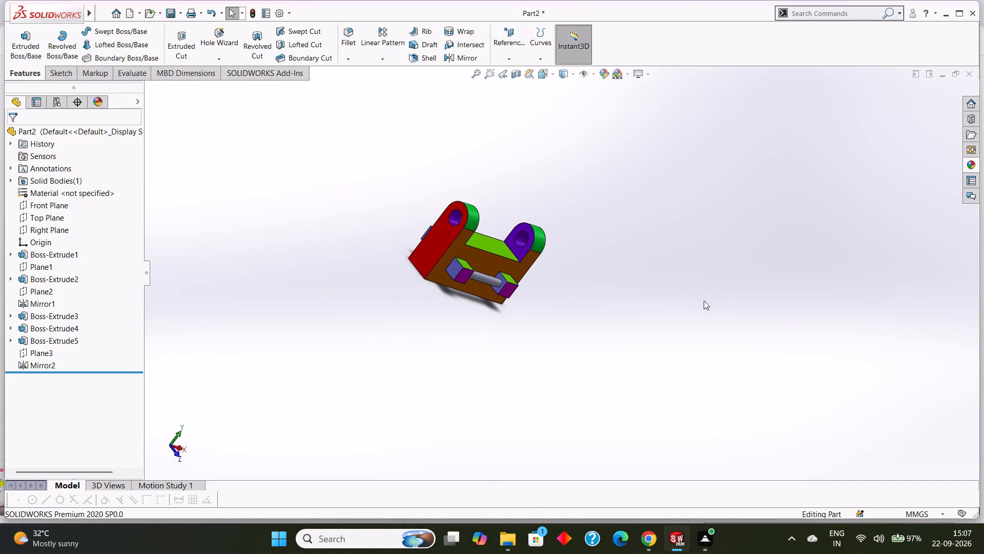
middle_click_drag(716, 314, 551, 350)
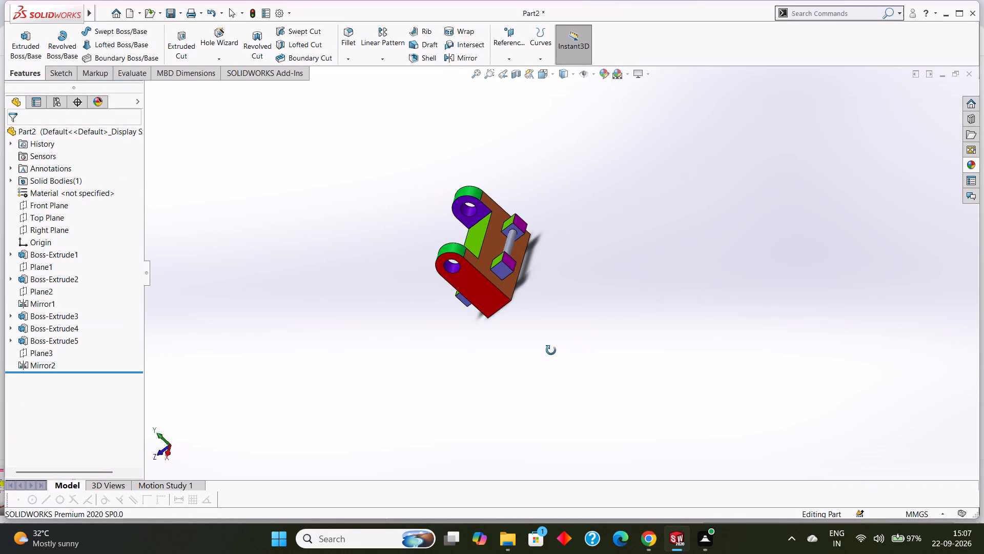
middle_click_drag(551, 350, 400, 373)
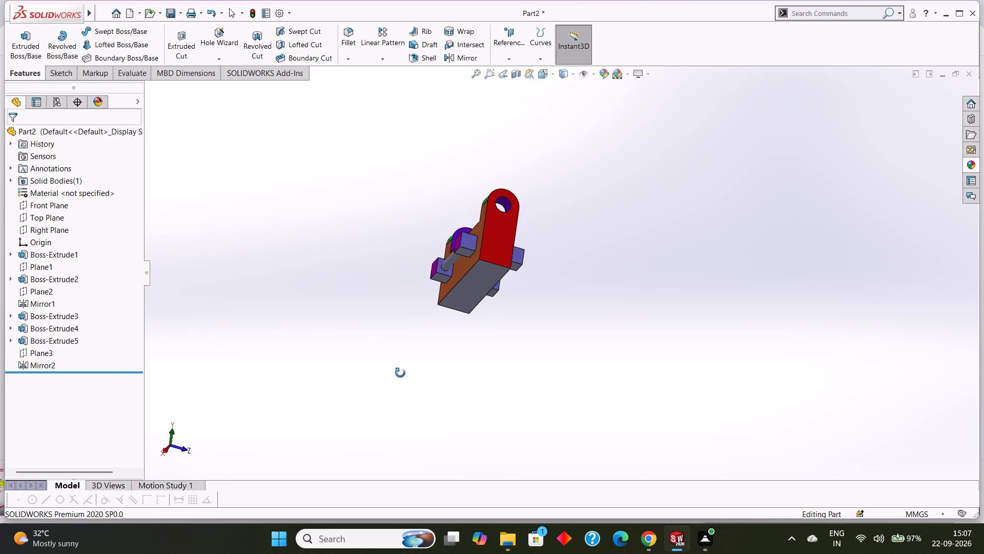
middle_click_drag(400, 373, 388, 390)
middle_click_drag(581, 350, 499, 383)
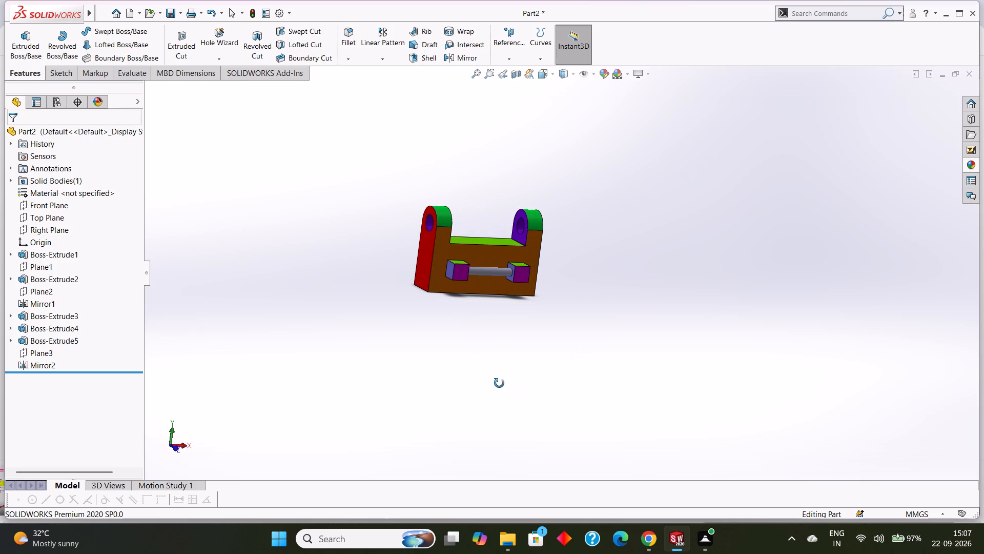
middle_click_drag(499, 383, 672, 418)
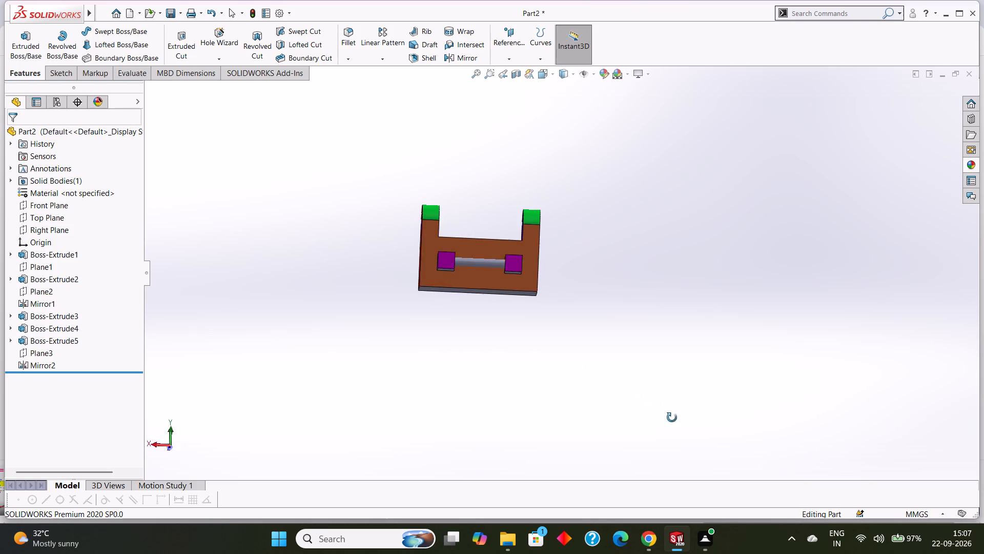
middle_click_drag(672, 418, 679, 435)
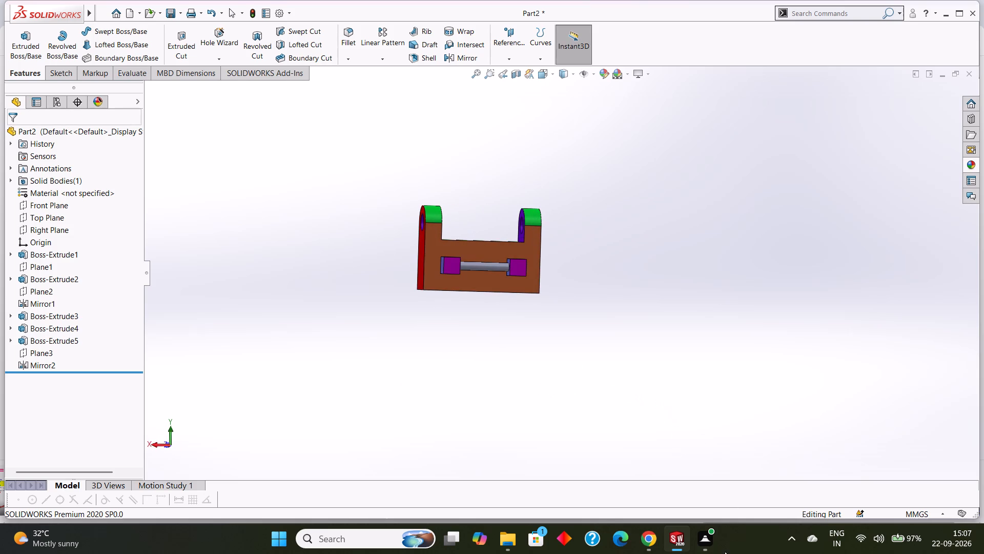
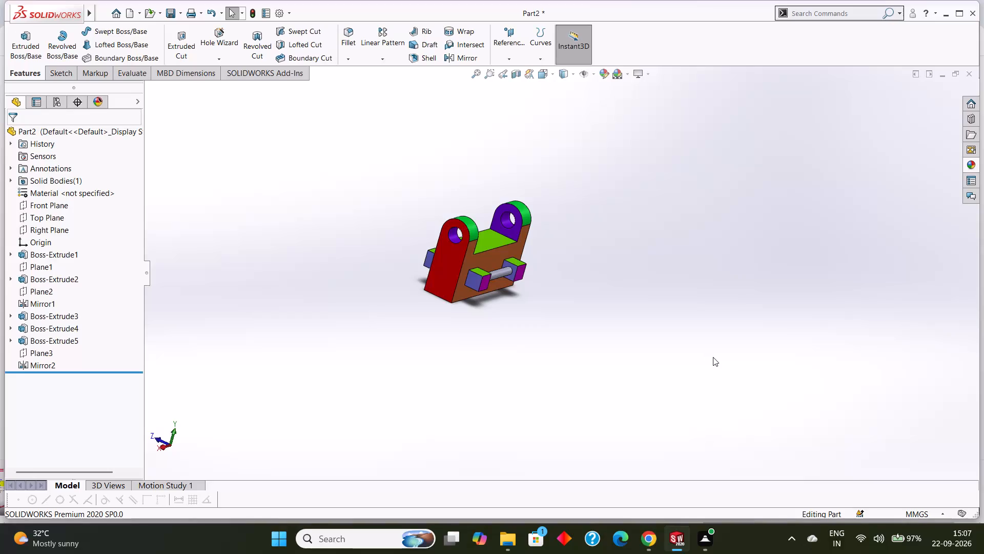
Save the part as "hinge support bracket" in SOLIDWORKS Part format in the tryfuji folder.
middle_click_drag(713, 357, 739, 370)
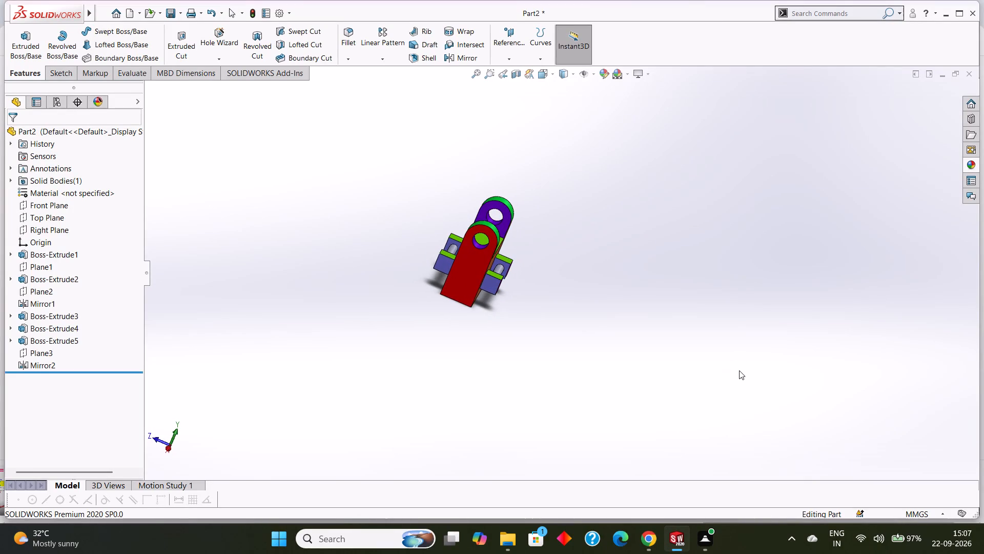
scroll(707, 347, "up", 1)
middle_click_drag(570, 336, 521, 316)
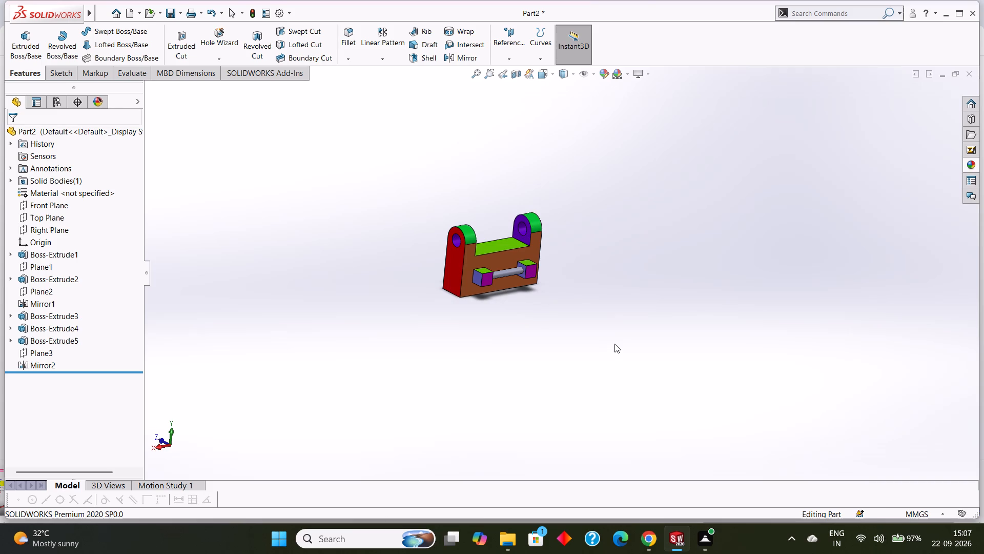
key("ctrl+s")
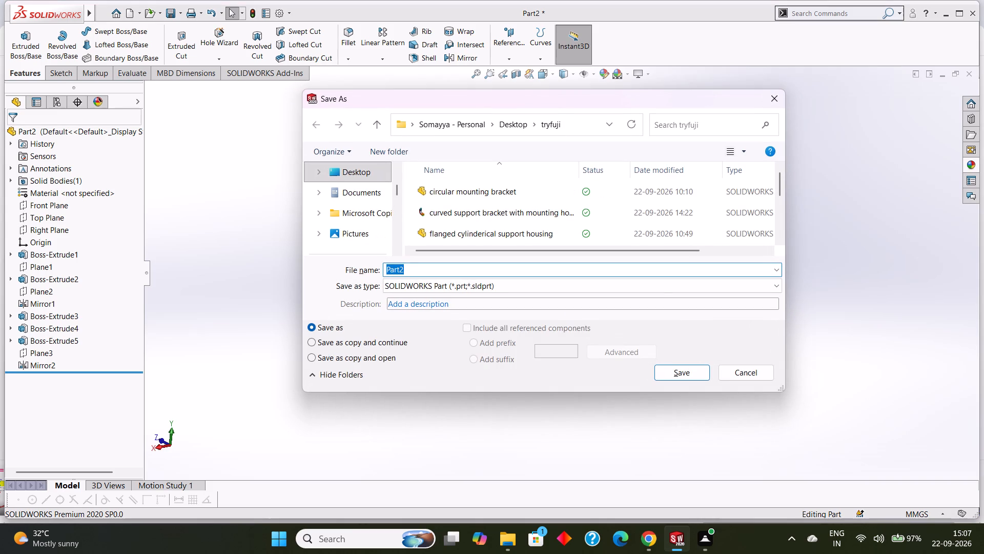
key("BackSpace")
type("hing")
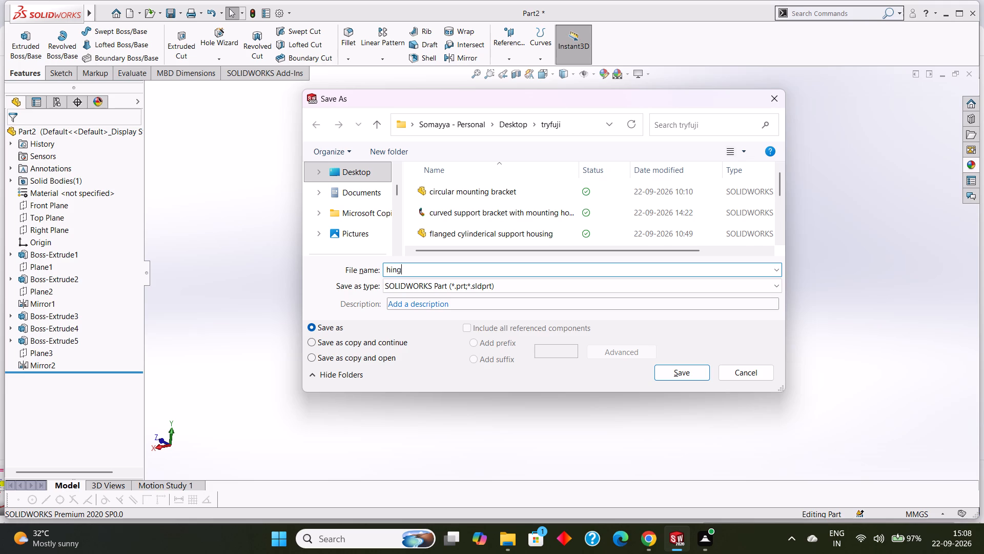
type("e support")
key("space")
type("bracket")
key("Return")
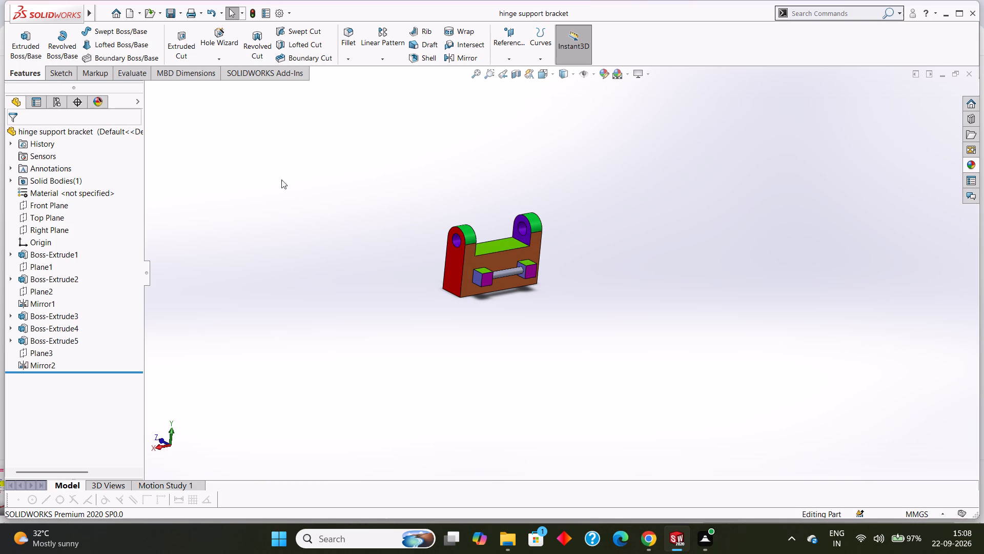
Save a PDF copy of the part as "hinge support bracket" in the tryfuji folder.
left_click(177, 13)
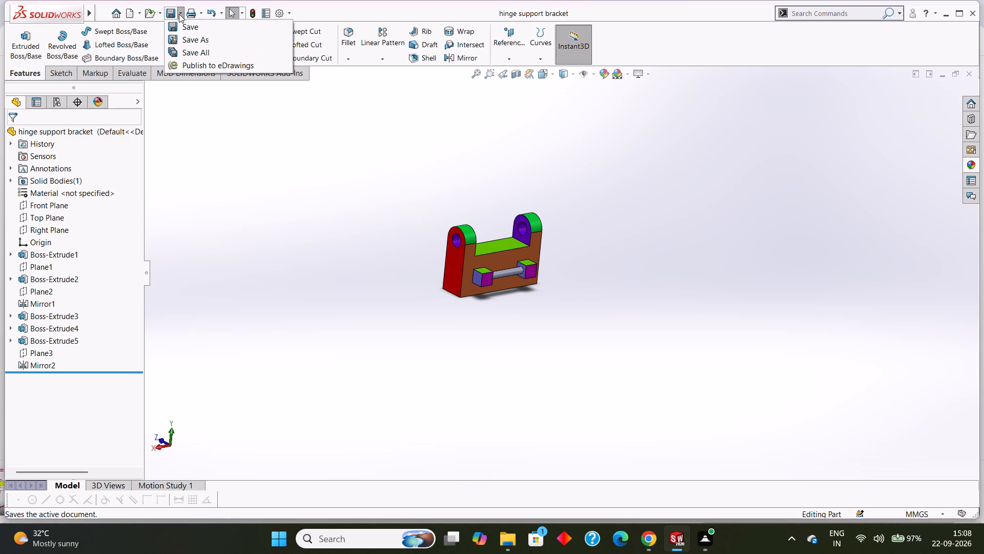
left_click(189, 36)
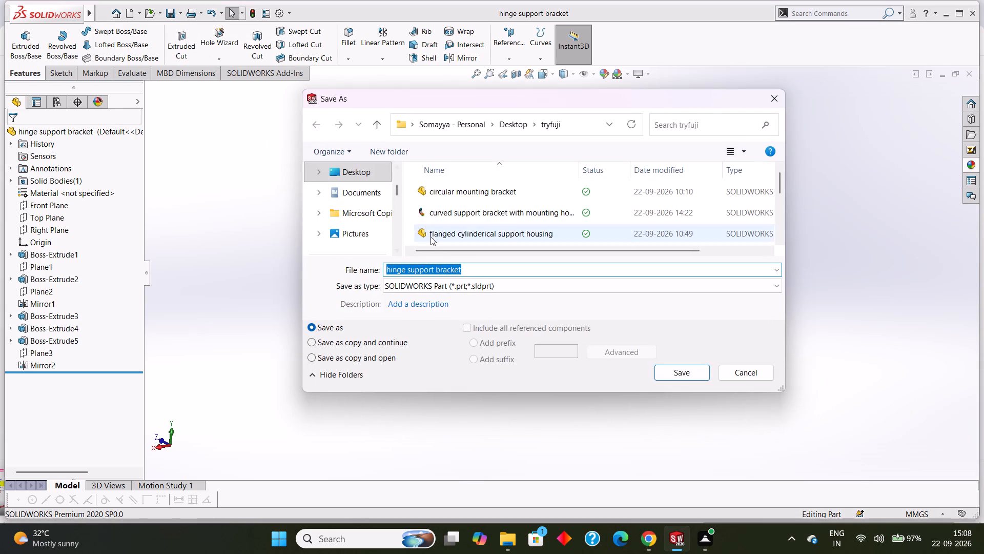
left_click(480, 287)
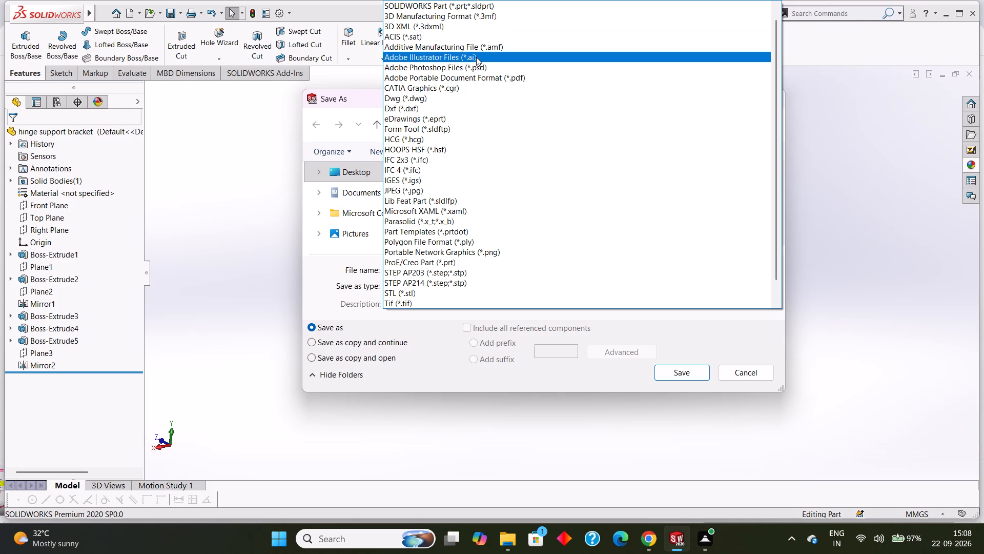
left_click(495, 80)
left_click(678, 391)
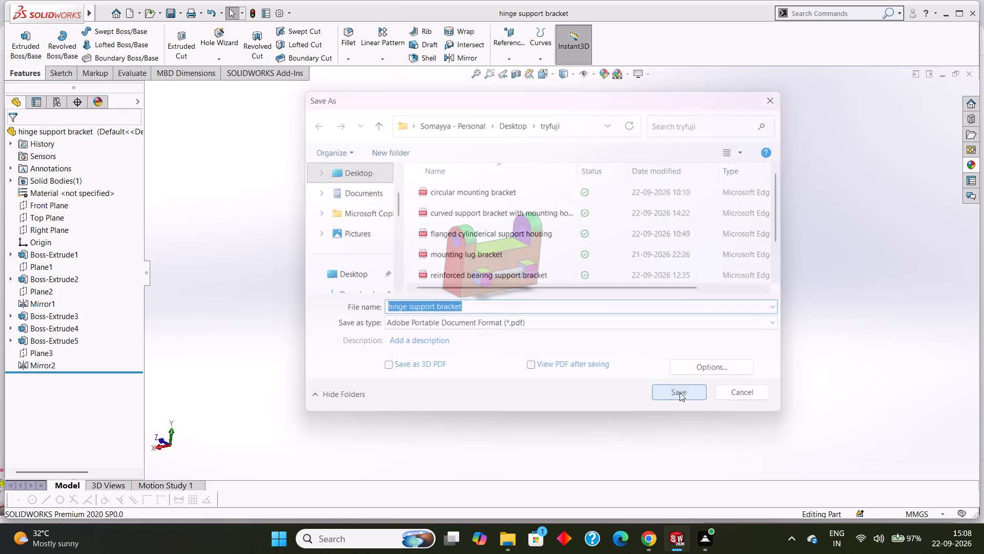